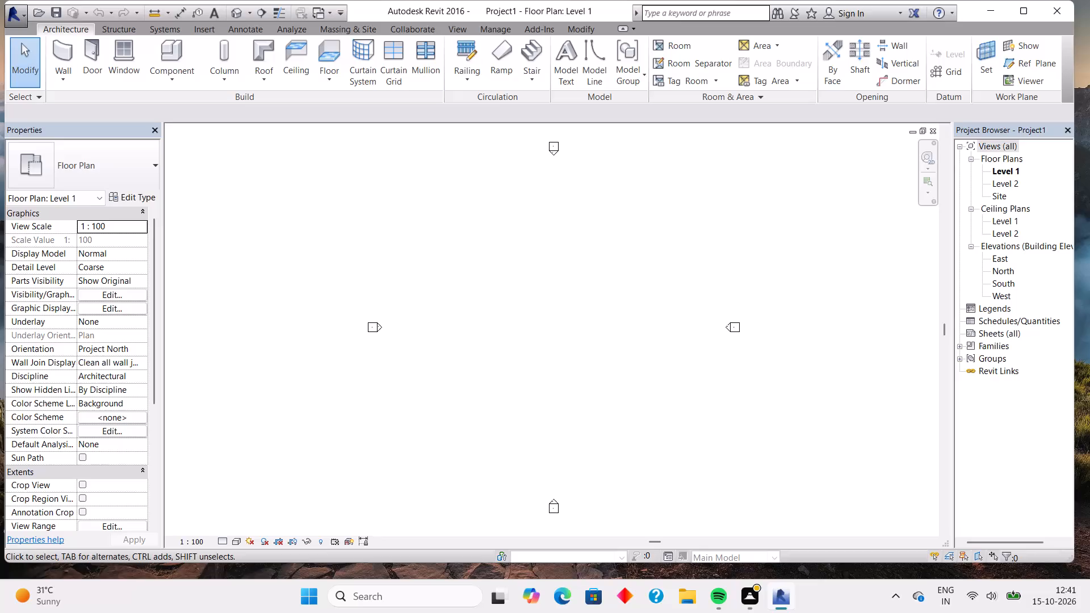
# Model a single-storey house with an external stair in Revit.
# Set the project's length units to feet and fractional inches.
pyautogui.write('UN')
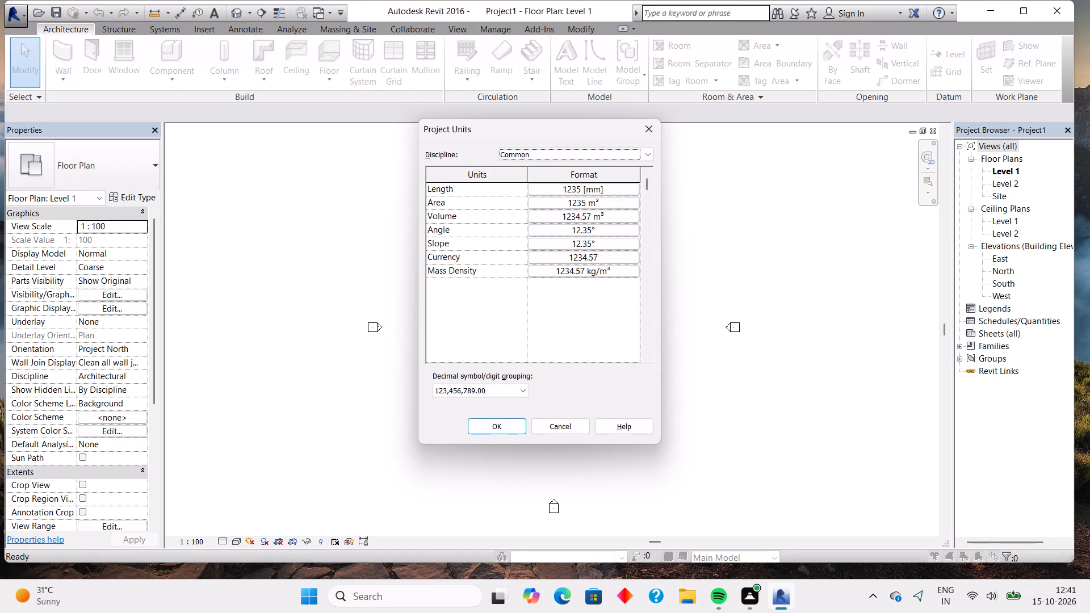
pyautogui.click(564, 191)
pyautogui.click(561, 211)
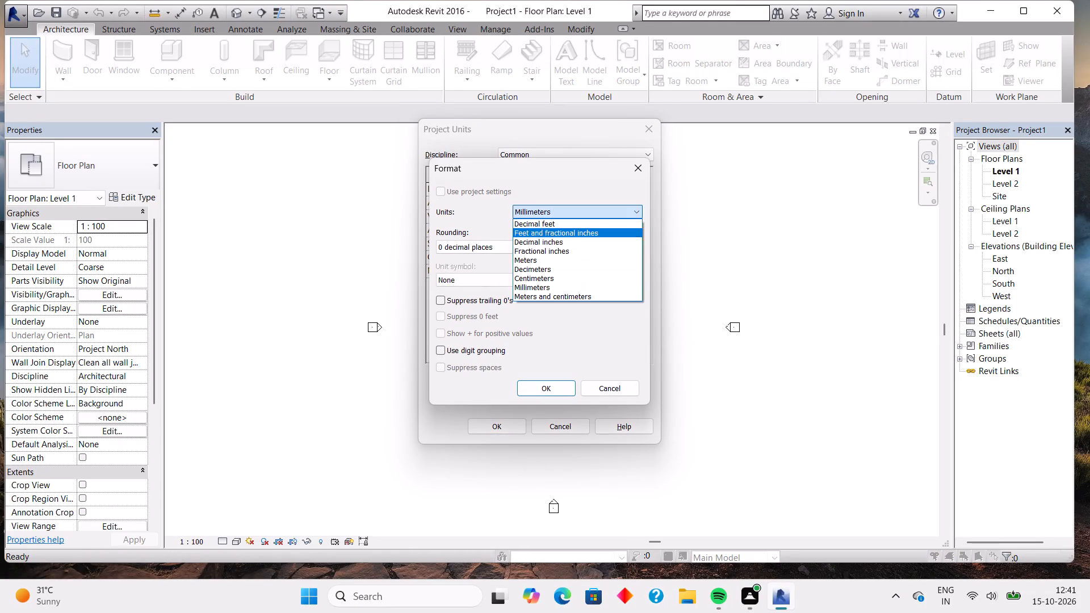
pyautogui.click(556, 234)
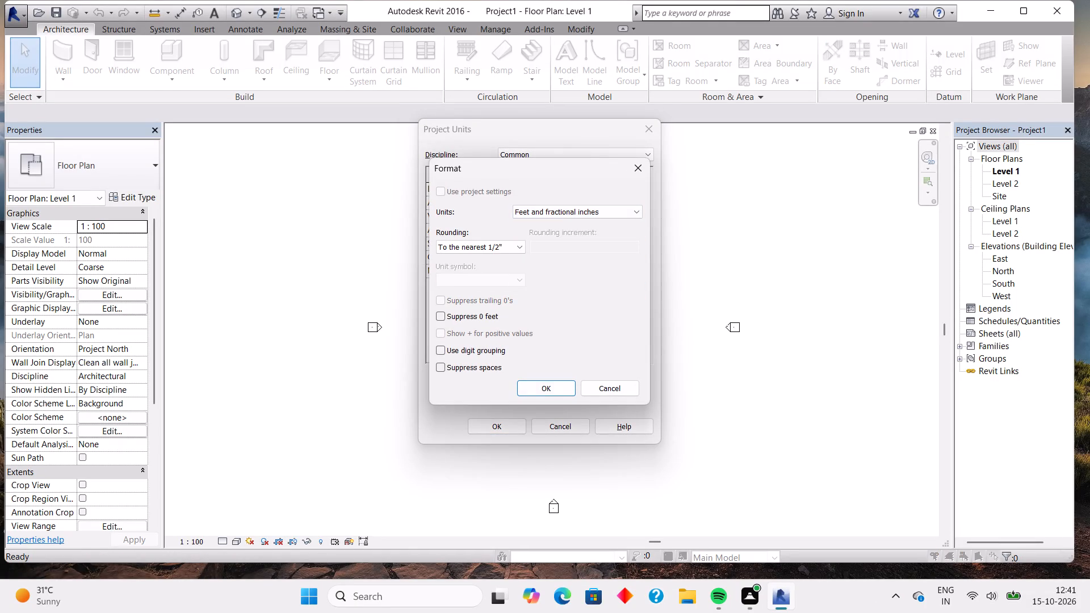
pyautogui.click(554, 392)
pyautogui.click(492, 428)
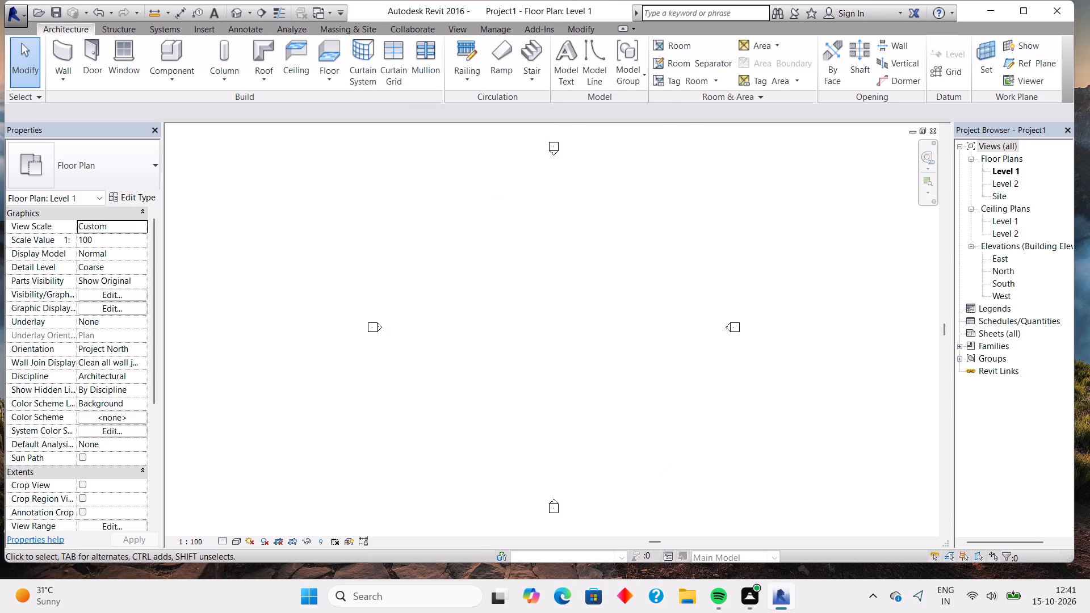
pyautogui.click(468, 229)
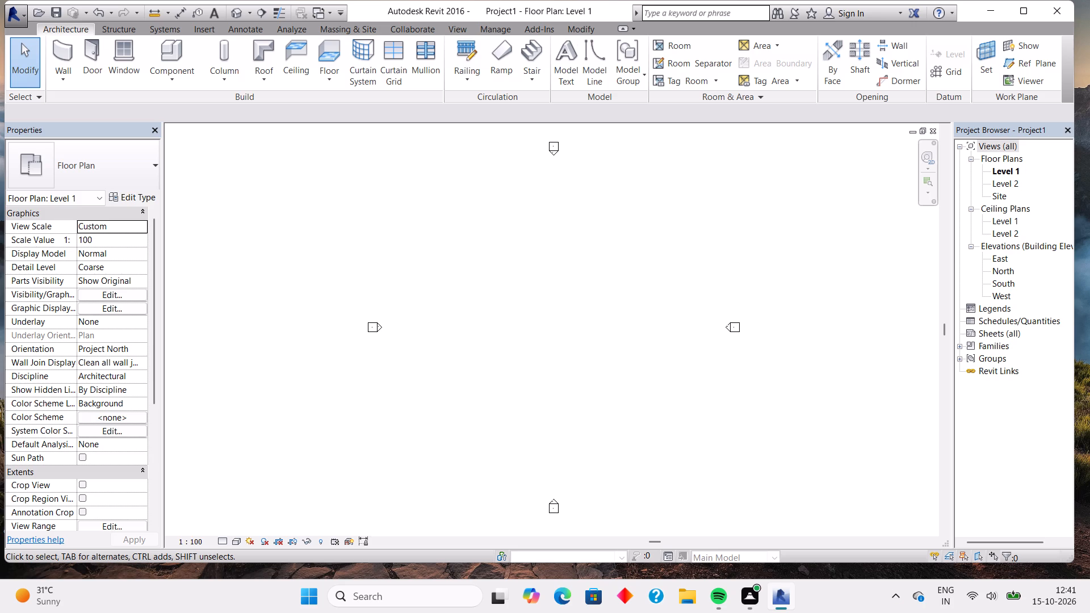
# Draw a closed rectangular room of Generic - 200mm walls on Level 1, 15' wide by 20' long, between the elevation markers.
pyautogui.click(77, 64)
pyautogui.click(473, 242)
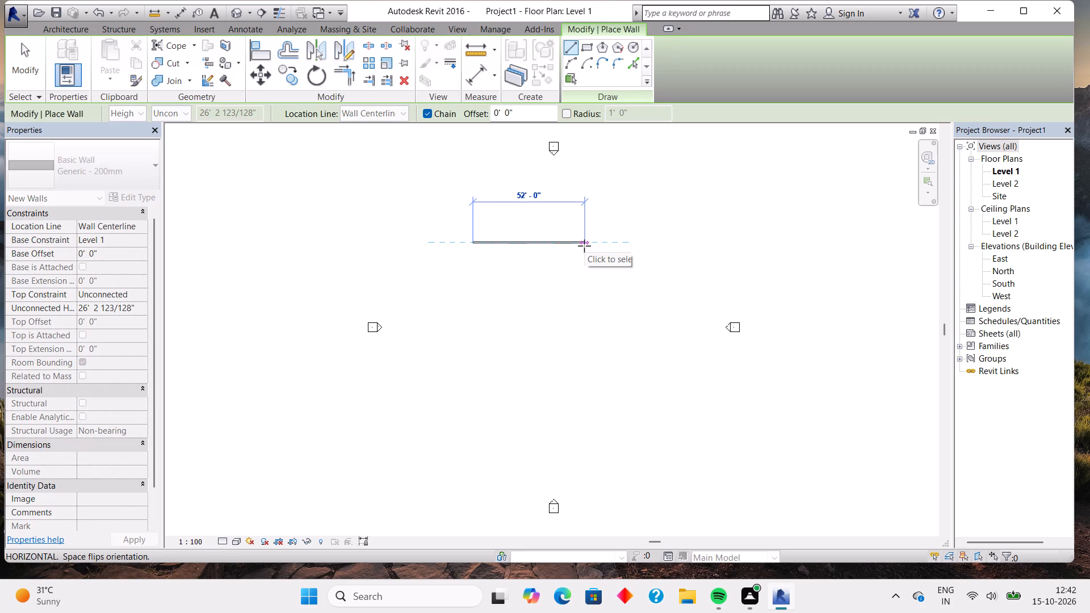
pyautogui.write('15')
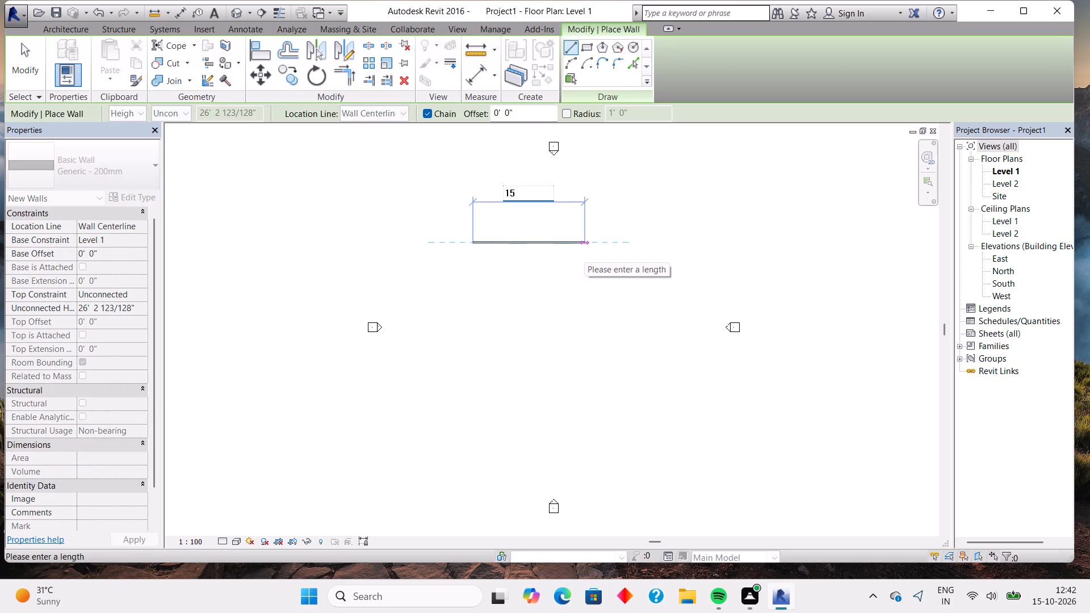
pyautogui.press('Return')
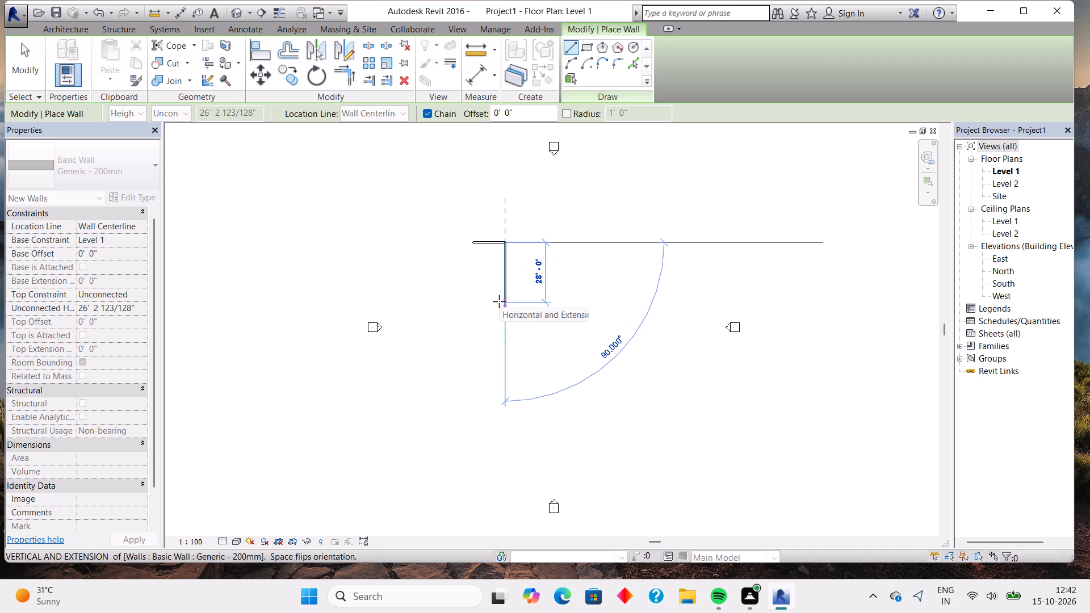
pyautogui.write('20')
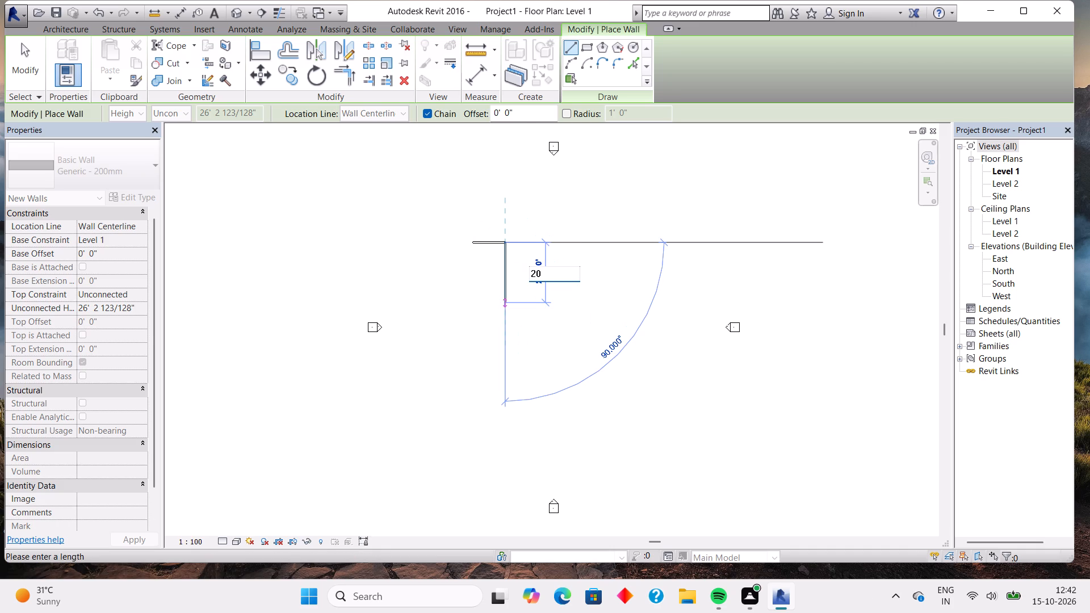
pyautogui.press('Return')
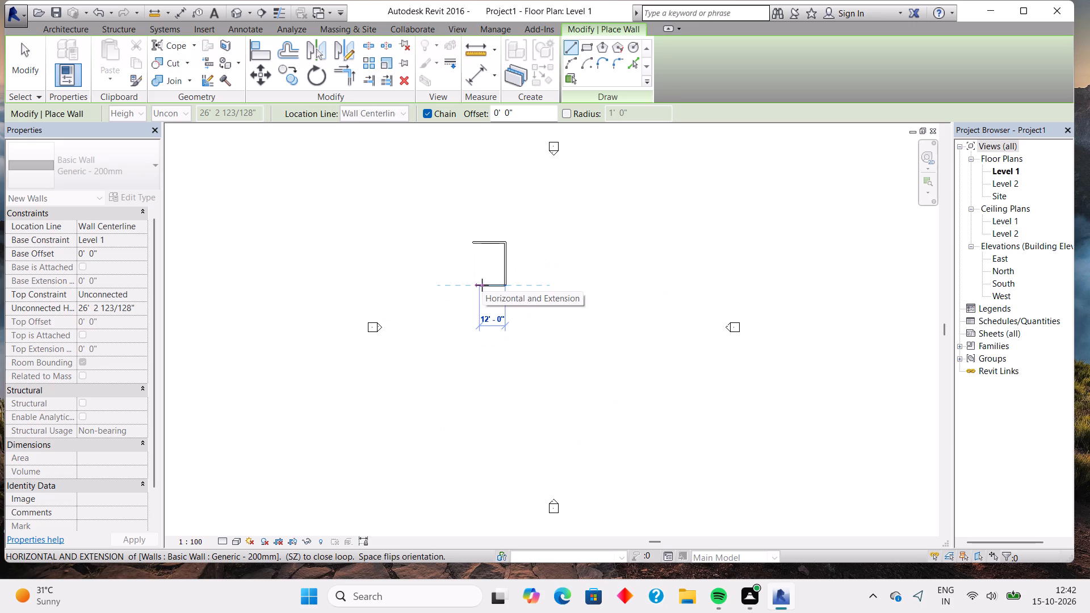
pyautogui.write('15')
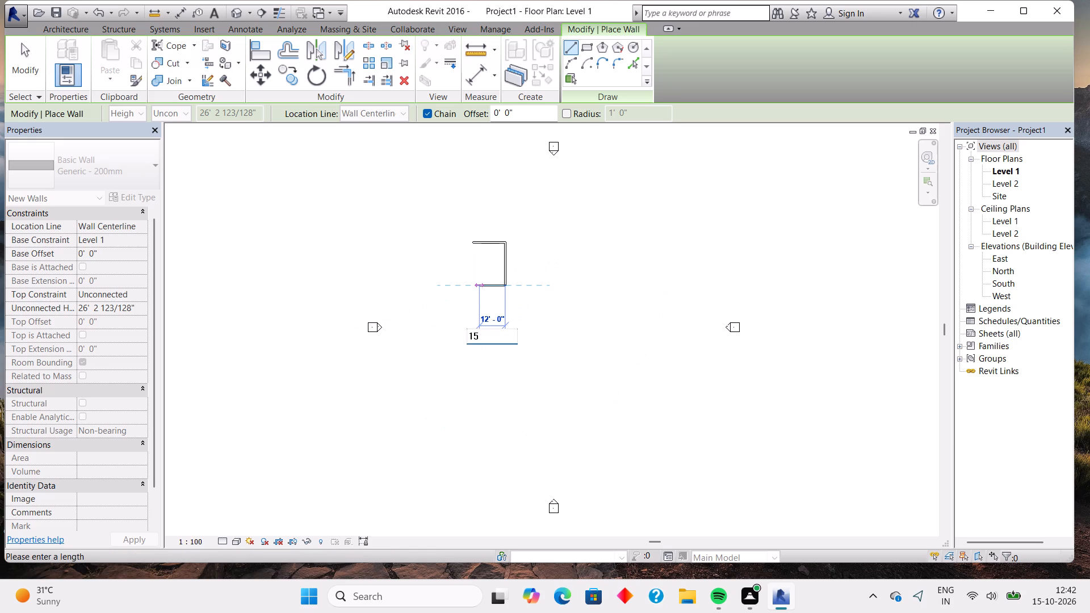
pyautogui.press('Return')
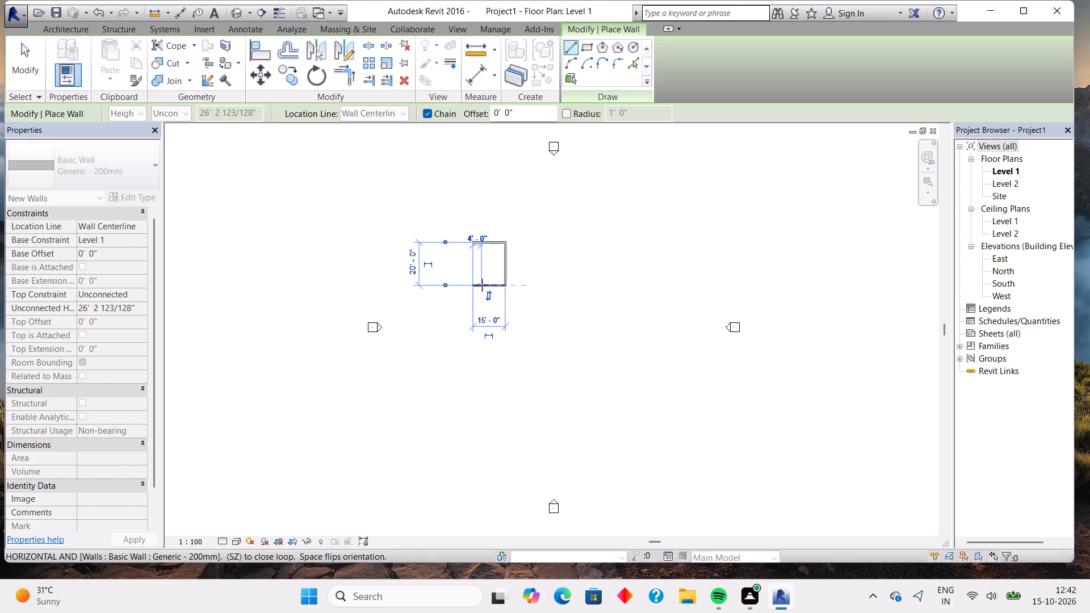
pyautogui.click(473, 246)
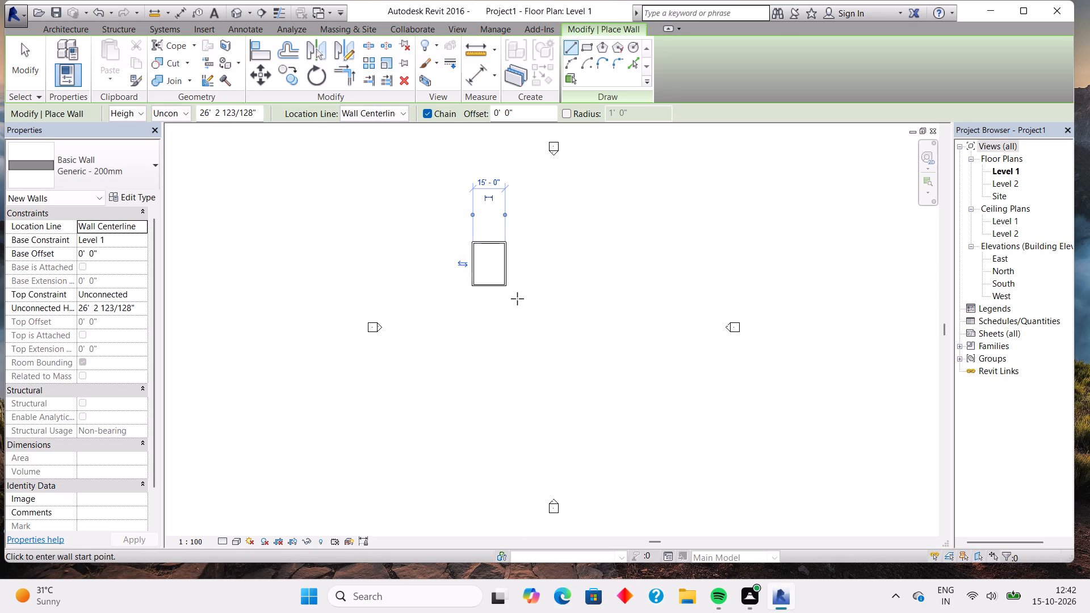
pyautogui.scroll(9, 517, 299)
pyautogui.moveTo(530, 220); pyautogui.dragTo(598, 347, button='middle')
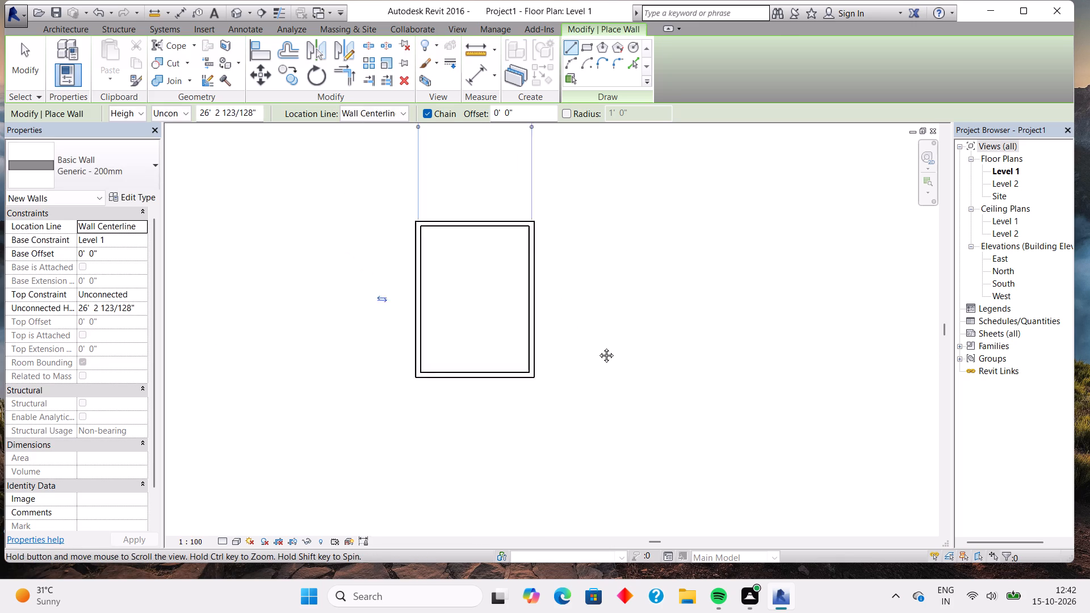
pyautogui.moveTo(598, 347); pyautogui.dragTo(614, 371, button='middle')
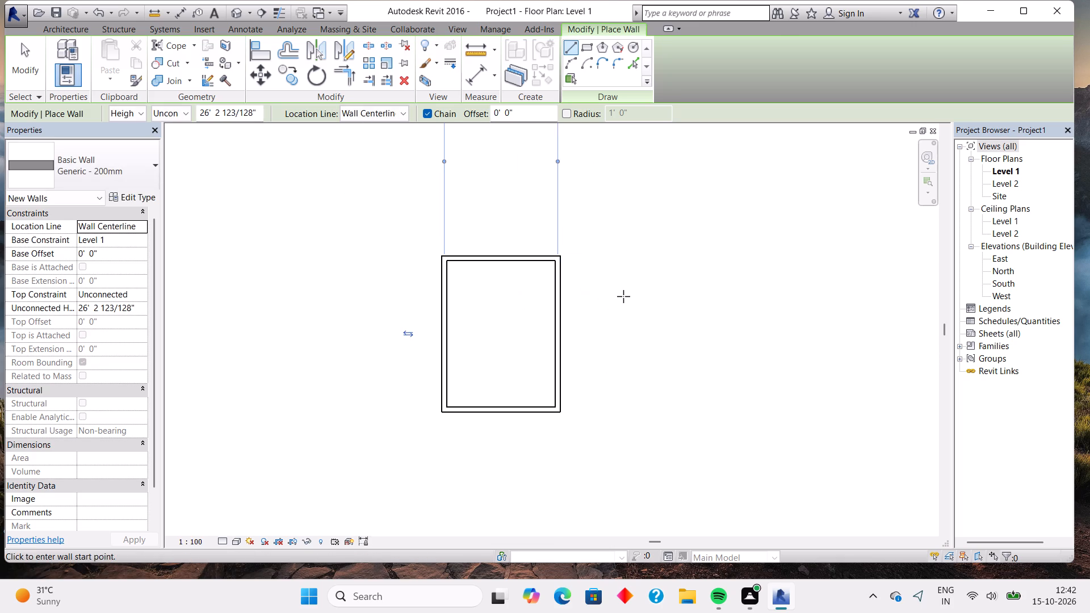
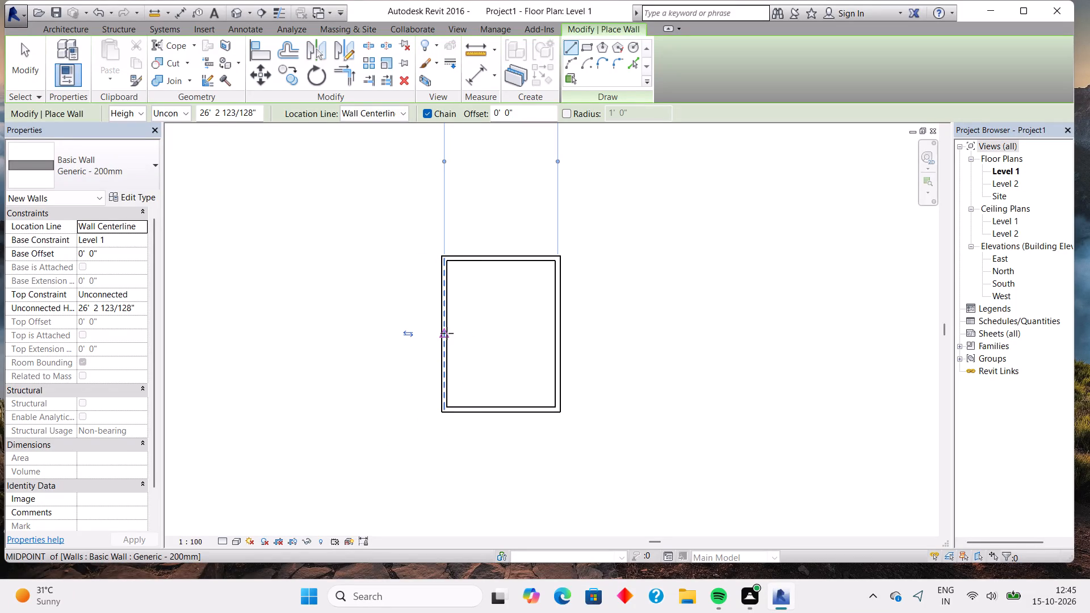
# Draw an L-shaped partition from the left outer wall, 9' below the upper wall, running about 10' across and up to the upper wall.
pyautogui.click(64, 27)
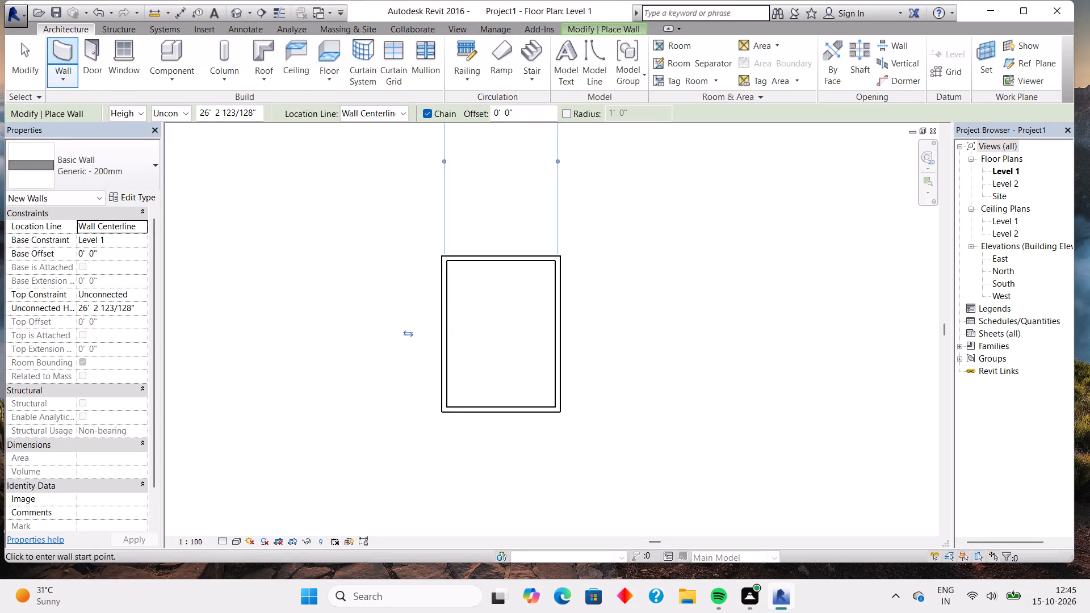
pyautogui.click(63, 49)
pyautogui.scroll(4, 376, 281)
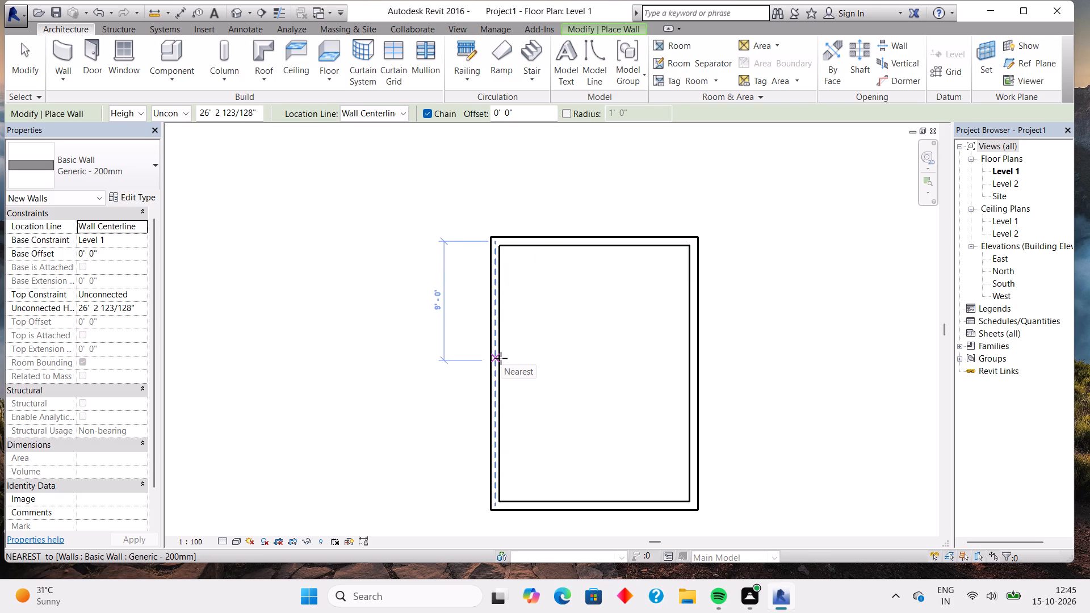
pyautogui.click(501, 358)
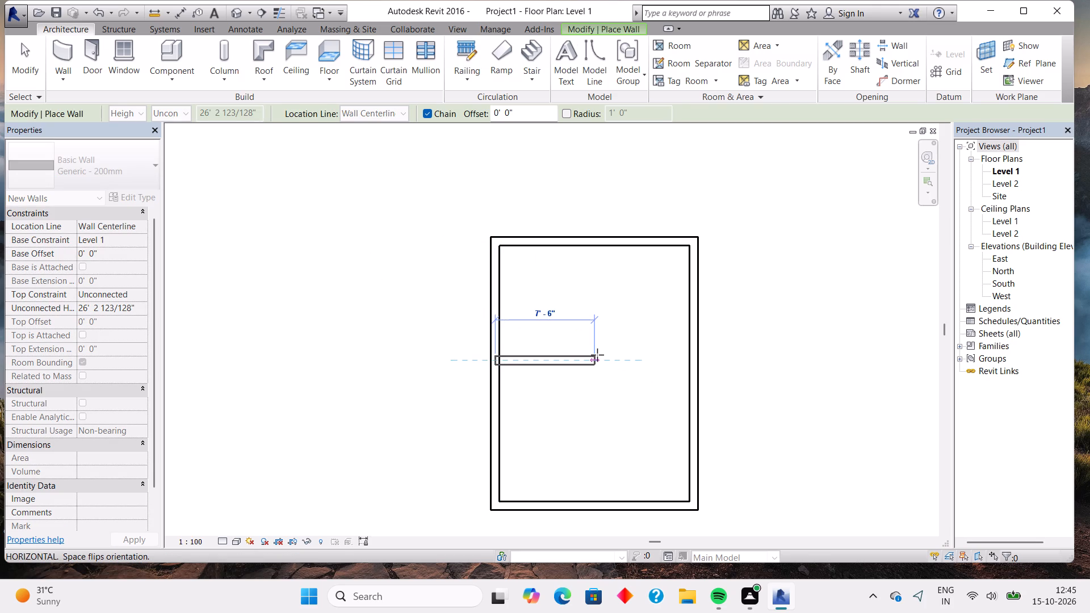
pyautogui.click(628, 358)
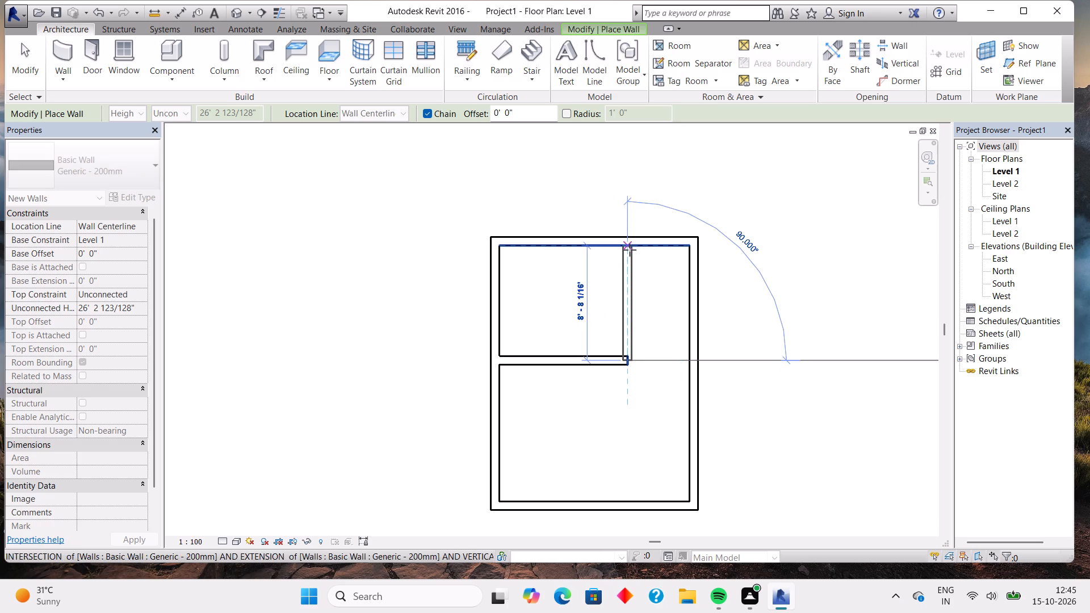
pyautogui.click(630, 250)
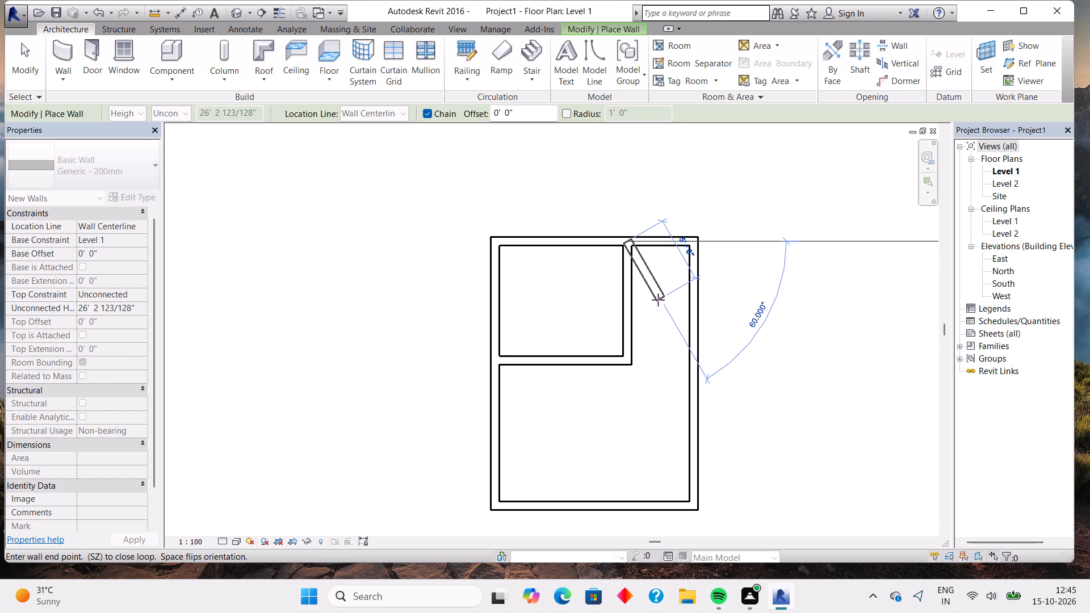
pyautogui.press('Escape')
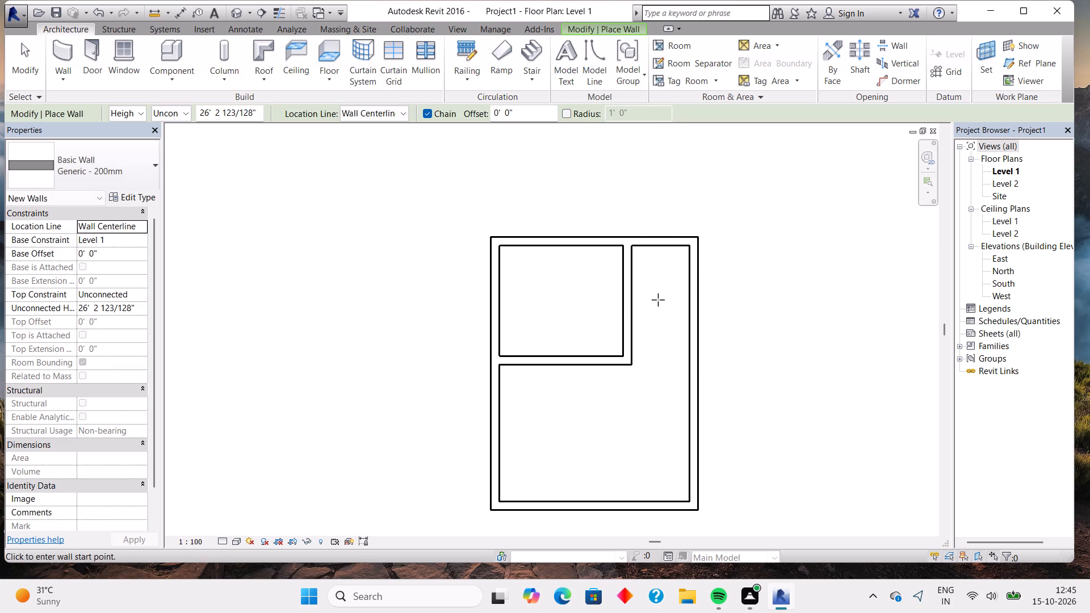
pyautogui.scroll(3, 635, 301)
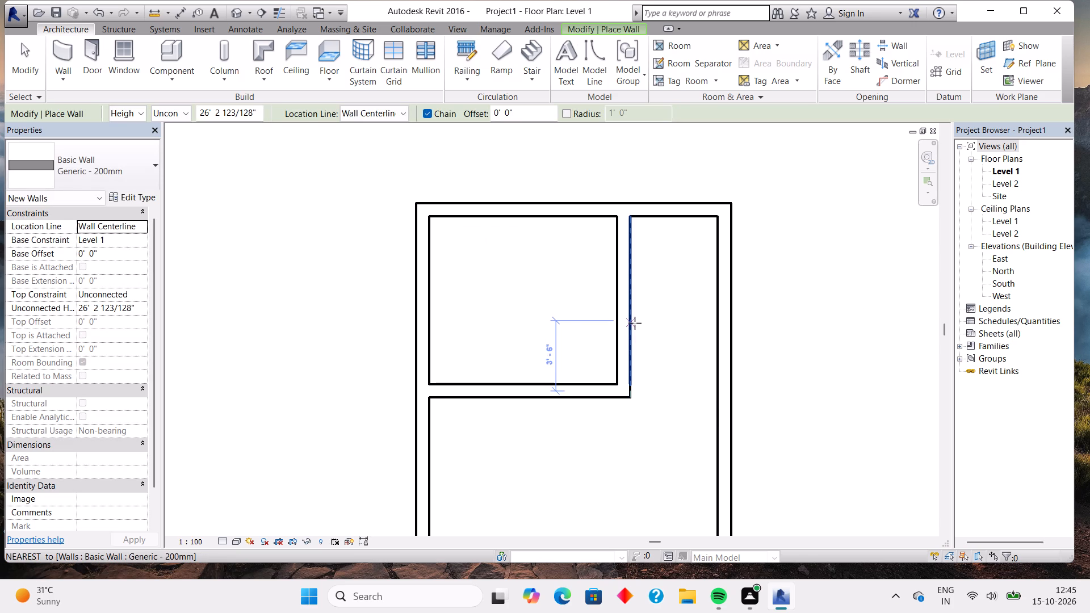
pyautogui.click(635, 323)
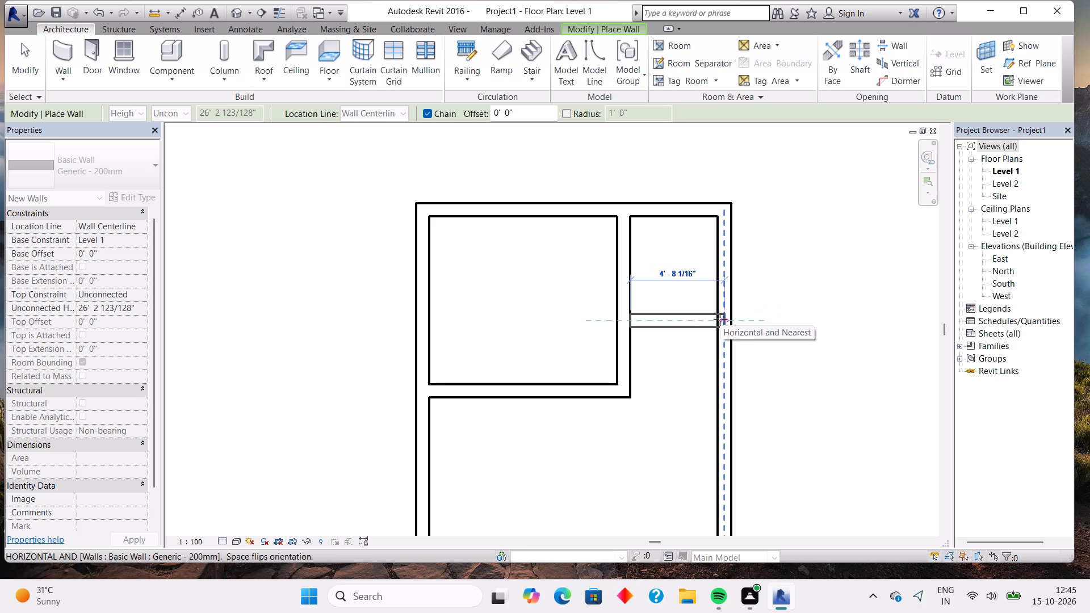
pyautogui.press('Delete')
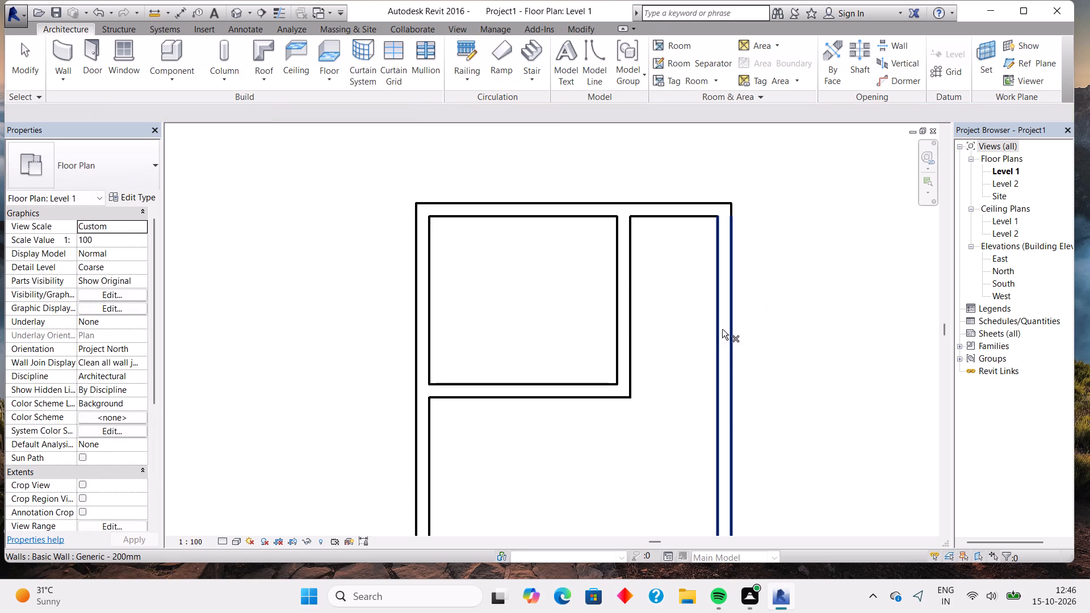
# Draw a short horizontal wall from the vertical partition to the right outer wall, about 2'-6" above the partition's corner.
pyautogui.click(60, 48)
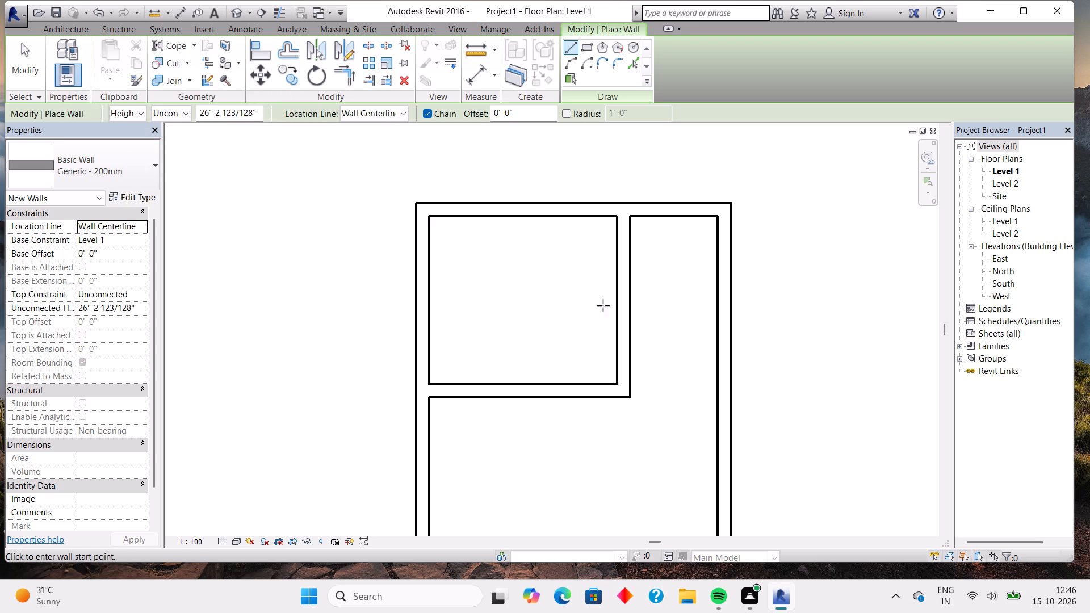
pyautogui.click(628, 342)
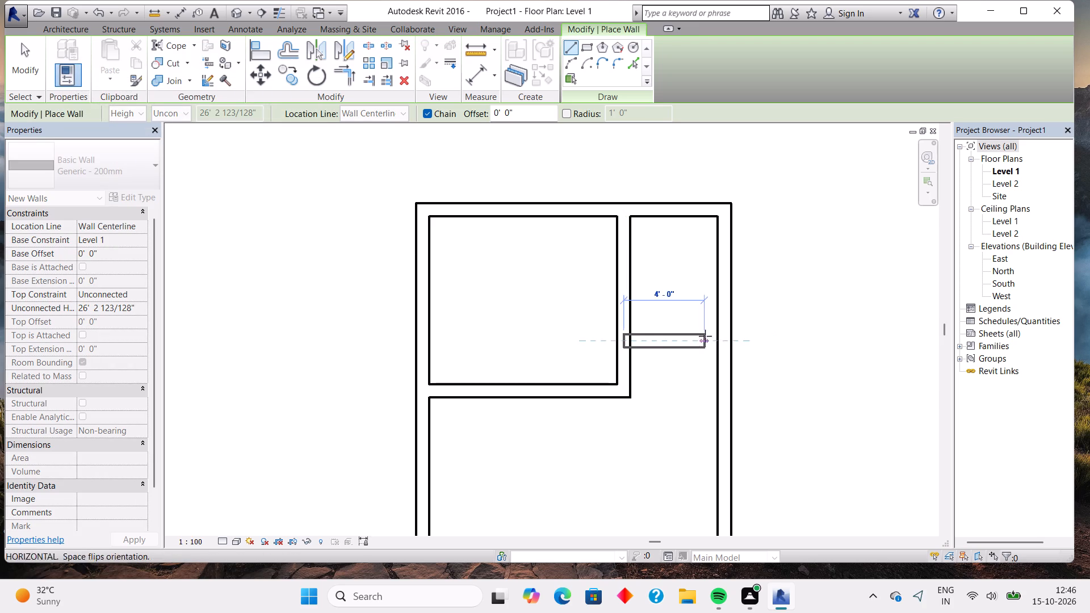
pyautogui.click(715, 339)
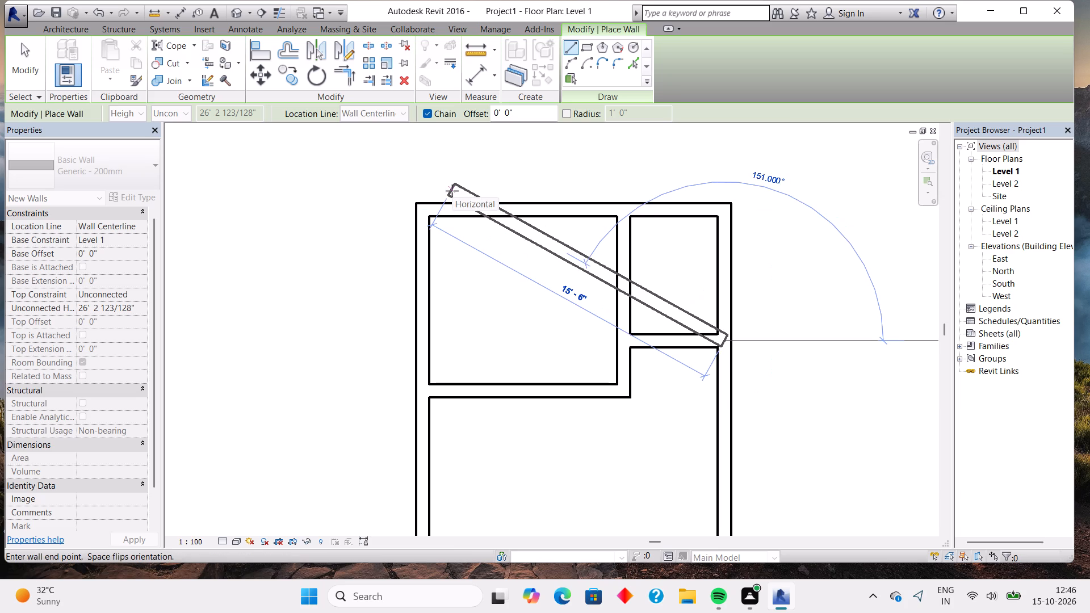
pyautogui.press('Escape')
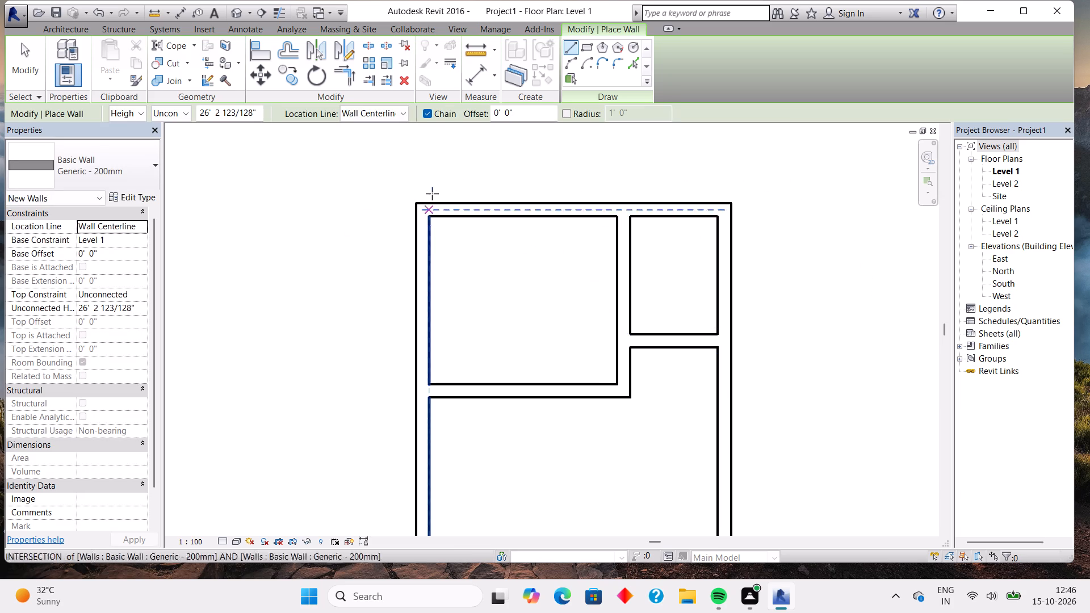
# Draw a partition wall from the inner face of the lower outer wall up to the L-shaped partition's corner.
pyautogui.moveTo(546, 395); pyautogui.dragTo(532, 196, button='middle')
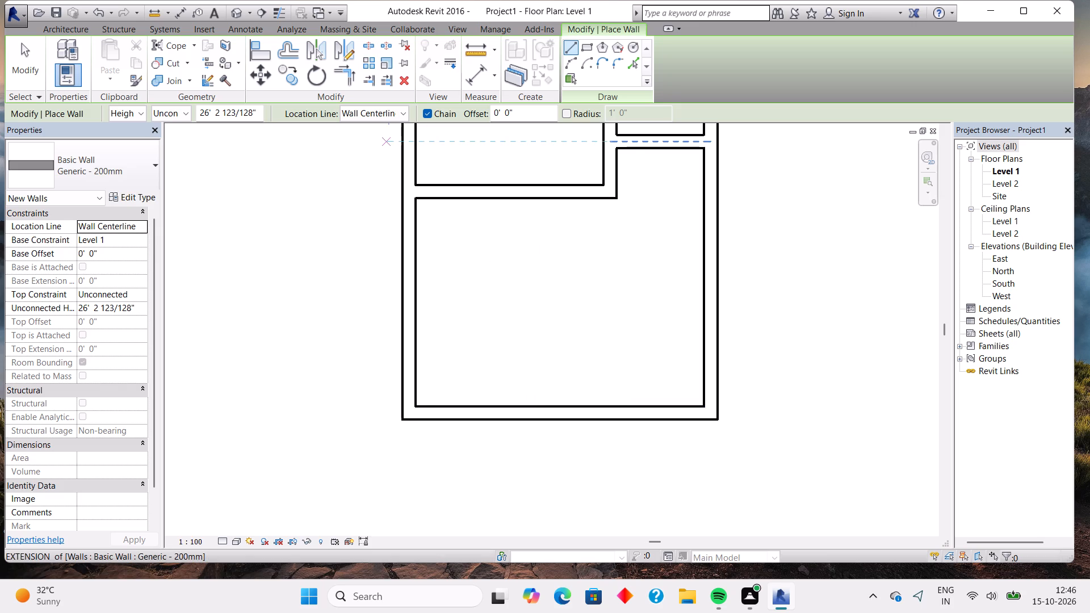
pyautogui.click(60, 22)
pyautogui.click(60, 27)
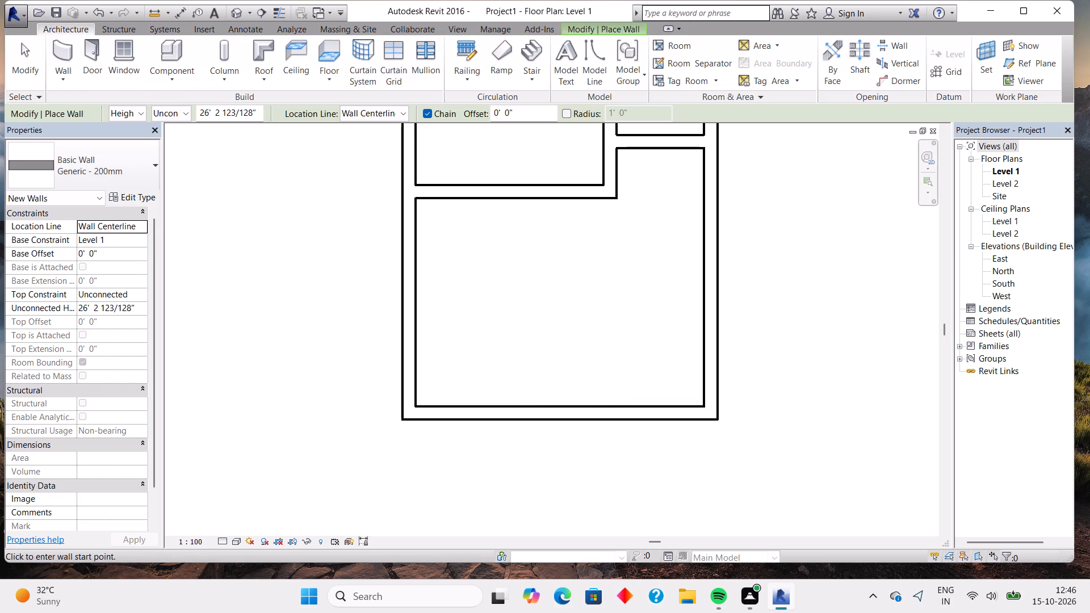
pyautogui.click(65, 46)
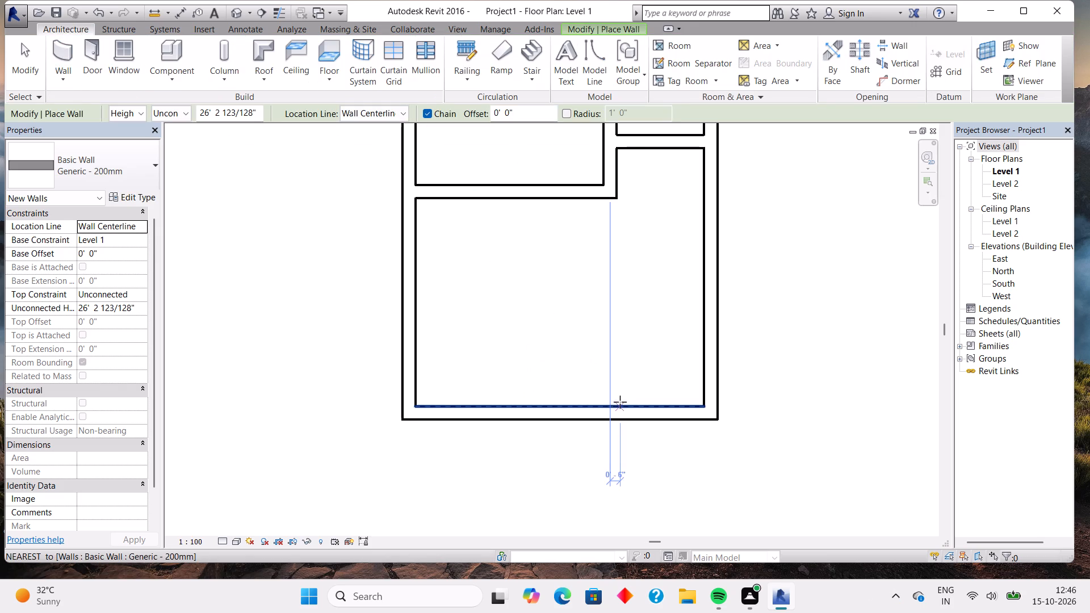
pyautogui.click(618, 404)
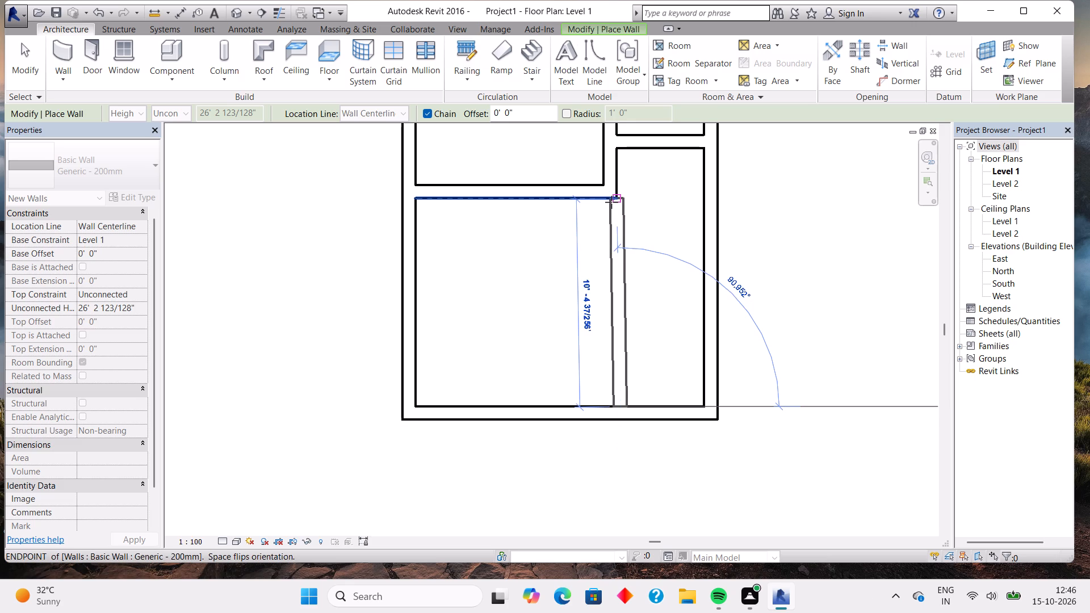
pyautogui.press('space')
pyautogui.press('space')
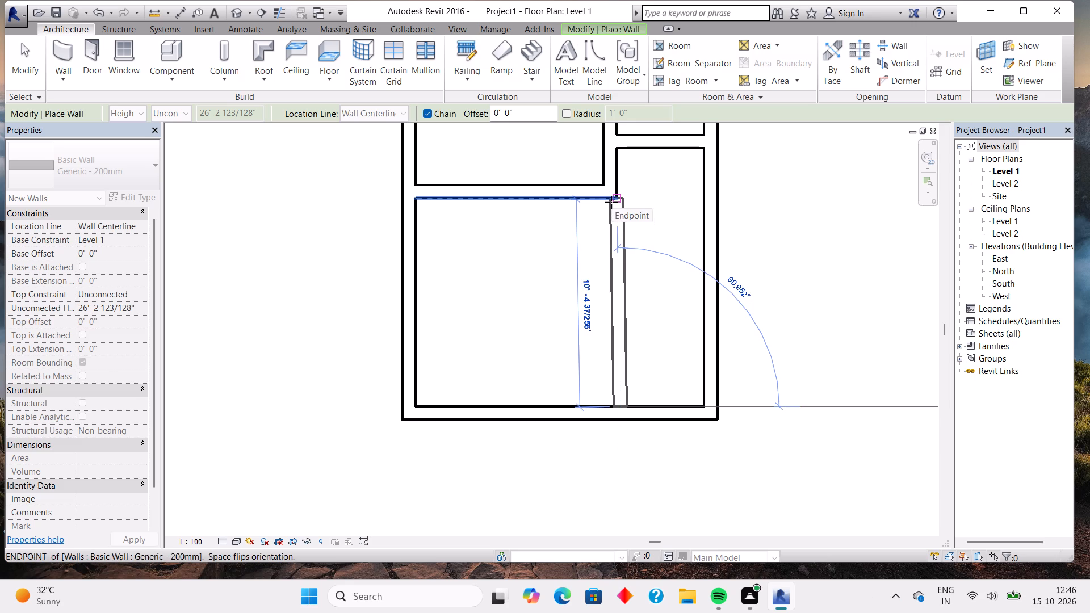
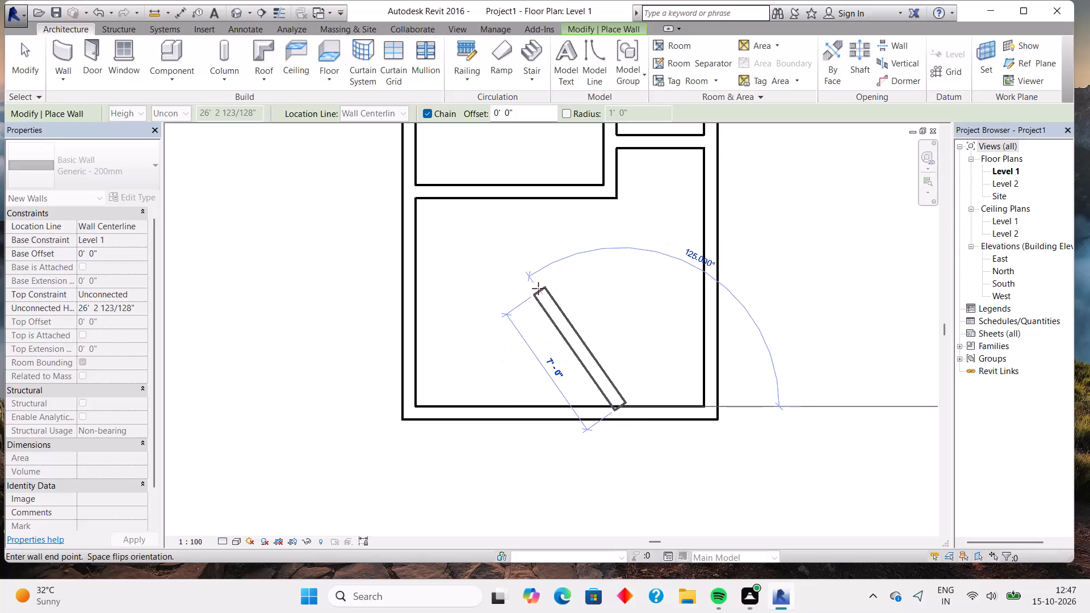
# Draw a 7'-0" partition wall up from the lower outer wall, aligned with the vertical partition above.
pyautogui.press('Escape')
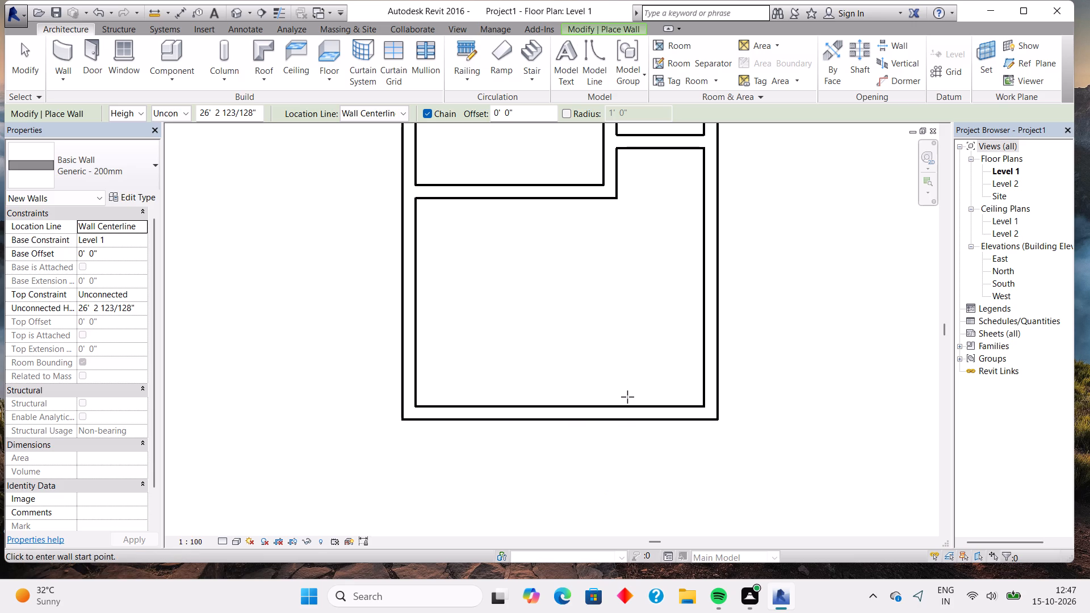
pyautogui.click(613, 408)
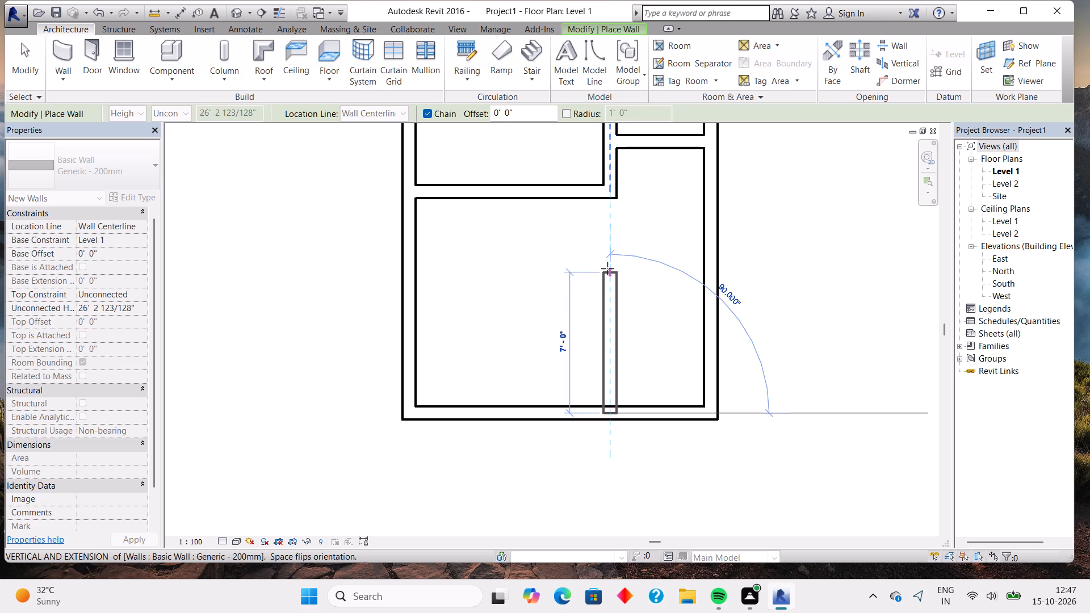
pyautogui.click(607, 268)
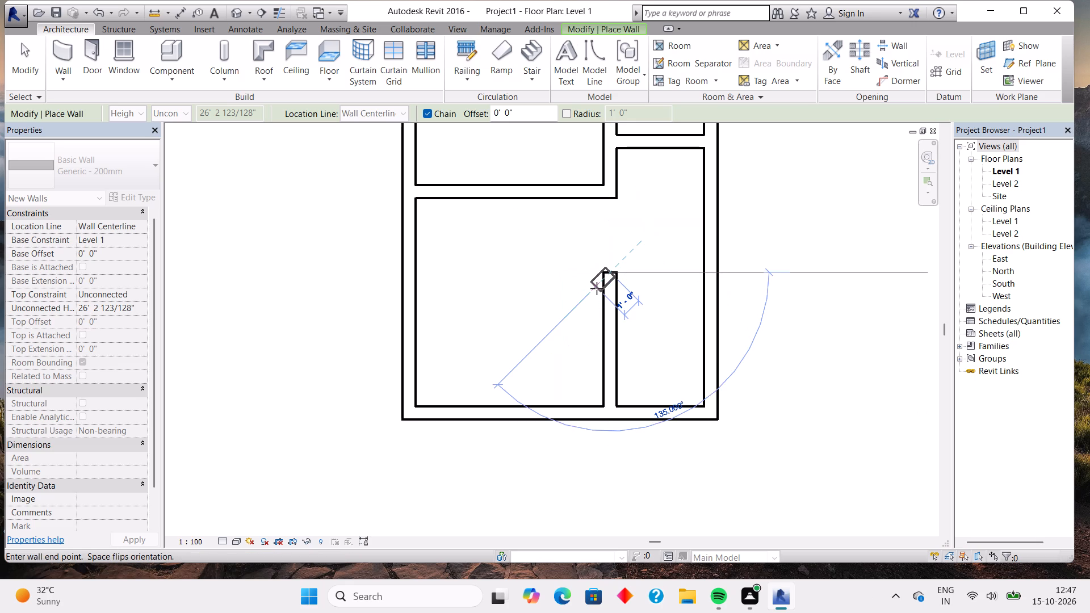
pyautogui.press('Escape')
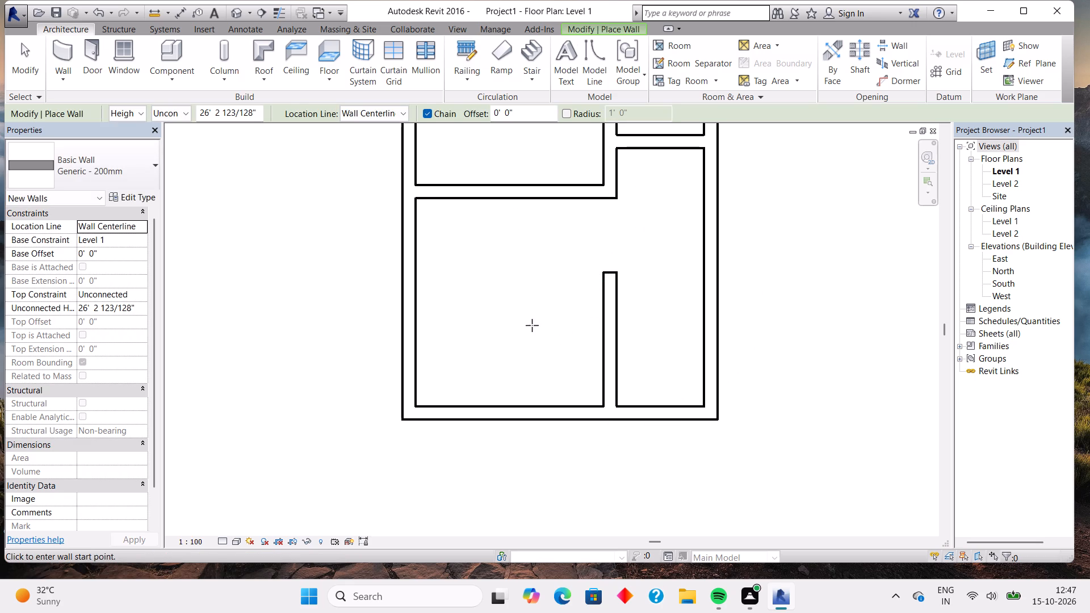
# Place three M_Fixed 0915 x 1220mm windows centred in the upper-left room's left and upper walls and the lower-left room's left wall.
pyautogui.scroll(-2, 488, 299)
pyautogui.moveTo(499, 287); pyautogui.dragTo(492, 316, button='middle')
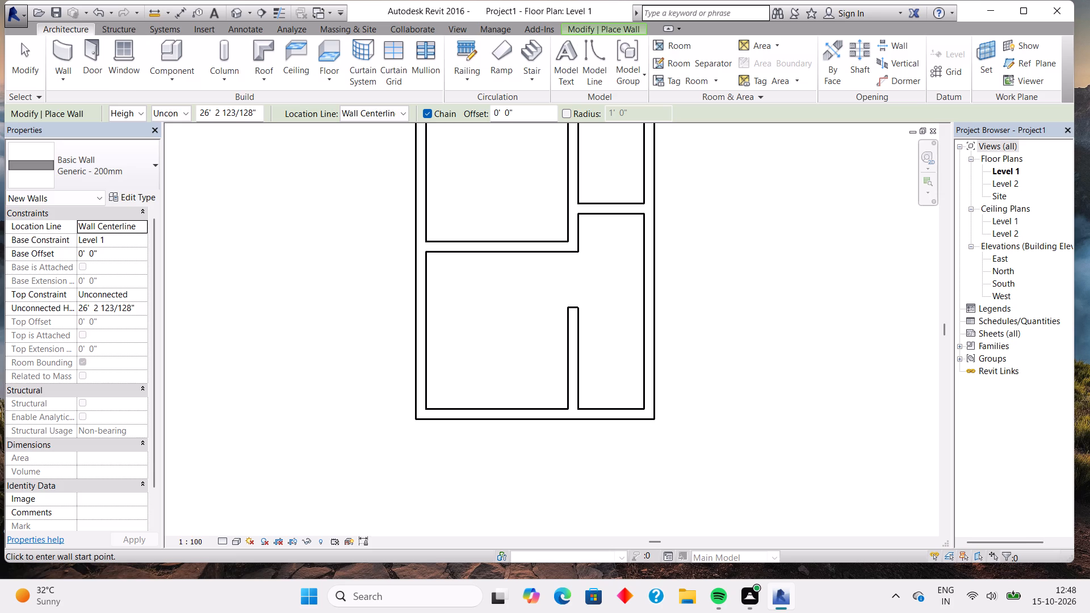
pyautogui.click(117, 49)
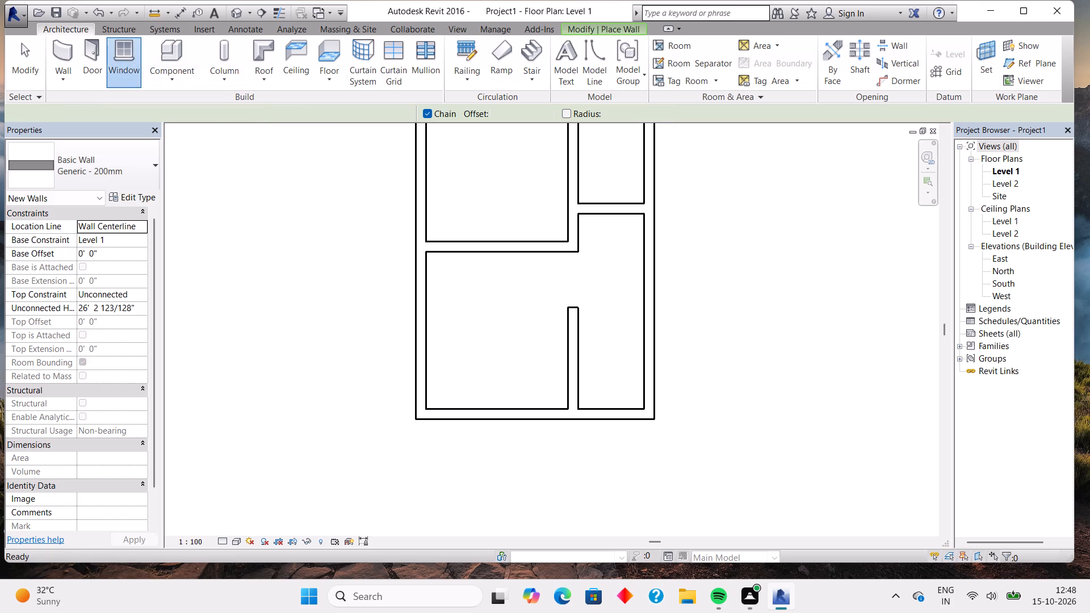
pyautogui.moveTo(470, 166); pyautogui.dragTo(481, 278, button='middle')
pyautogui.scroll(-1, 469, 222)
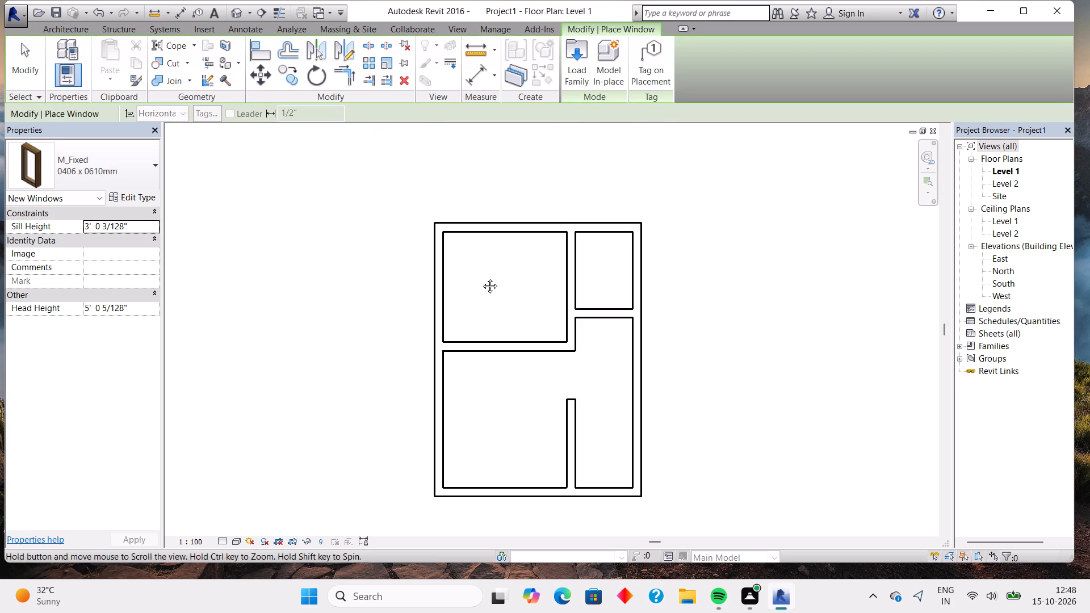
pyautogui.moveTo(481, 278); pyautogui.dragTo(481, 294, button='middle')
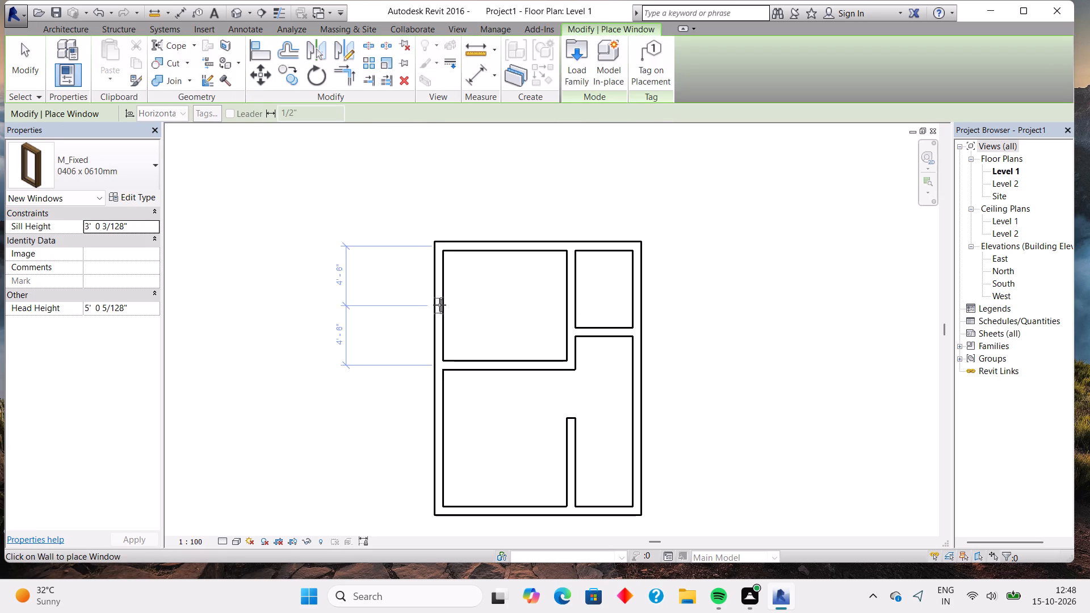
pyautogui.click(94, 178)
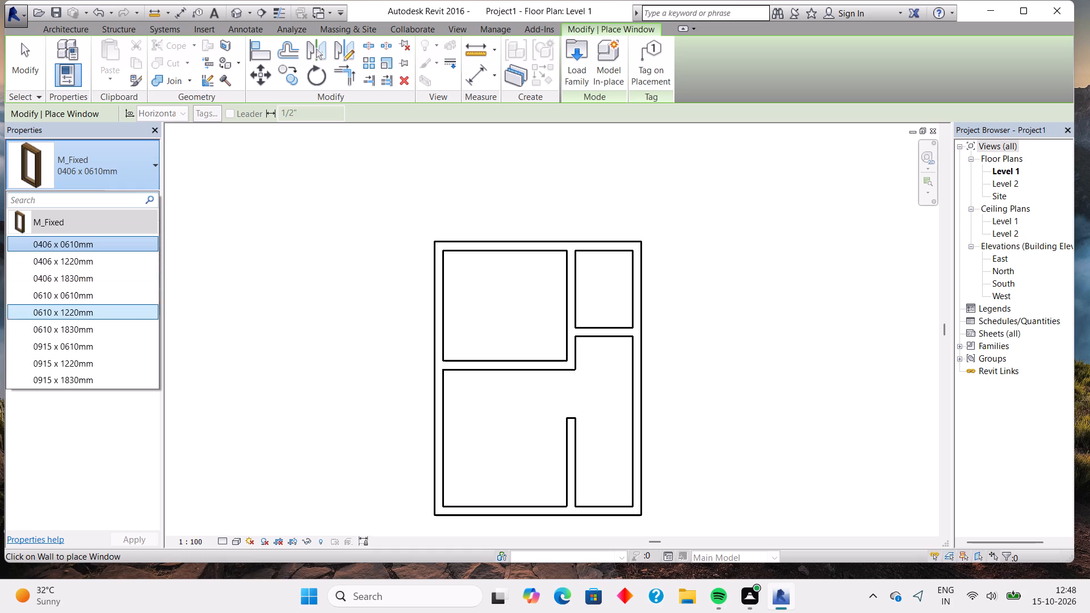
pyautogui.click(93, 368)
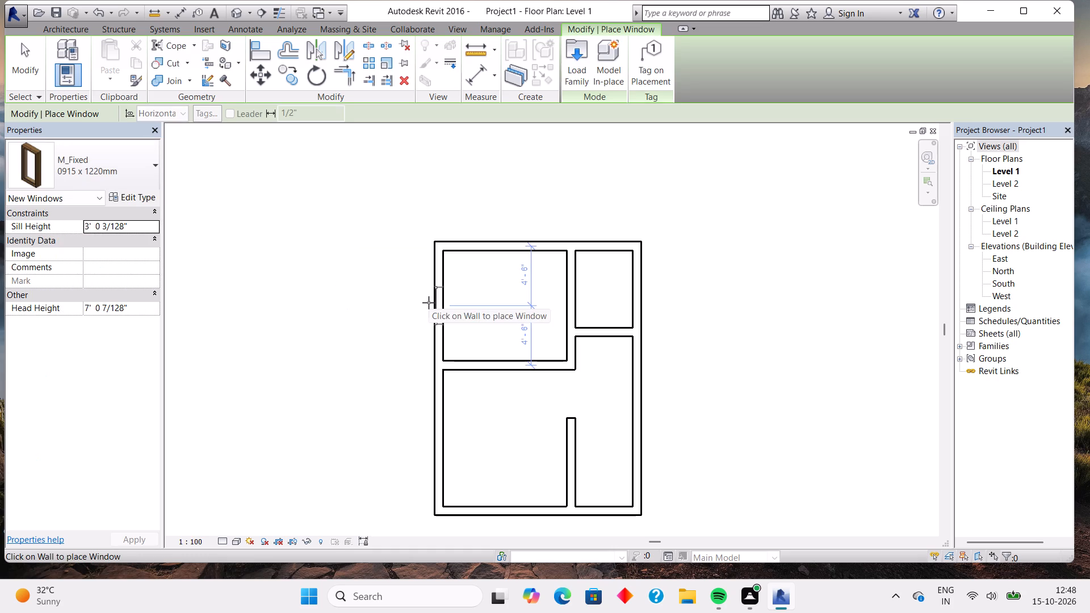
pyautogui.click(429, 303)
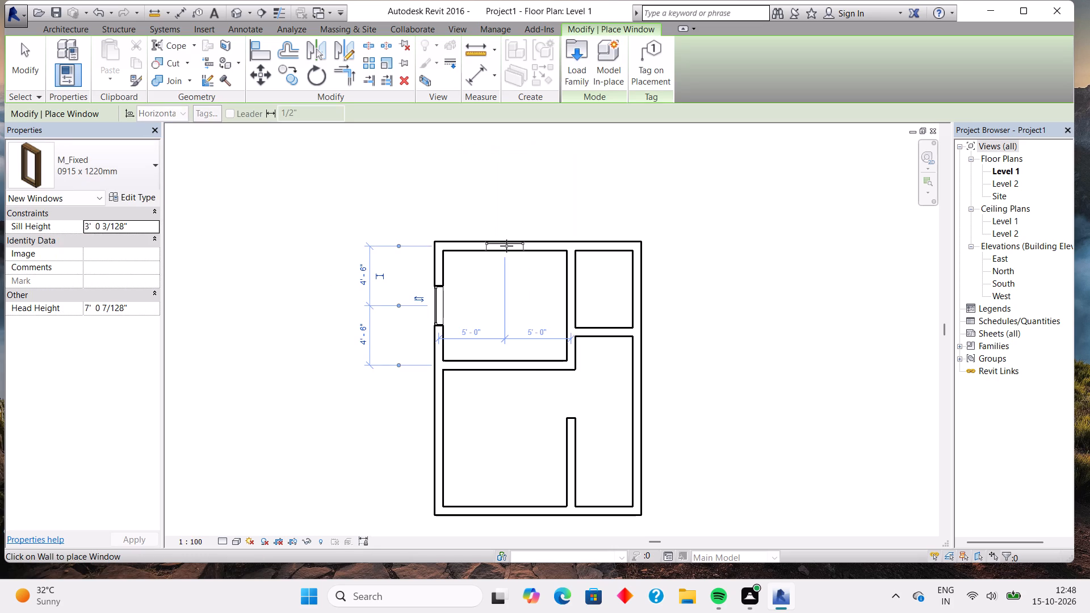
pyautogui.click(506, 246)
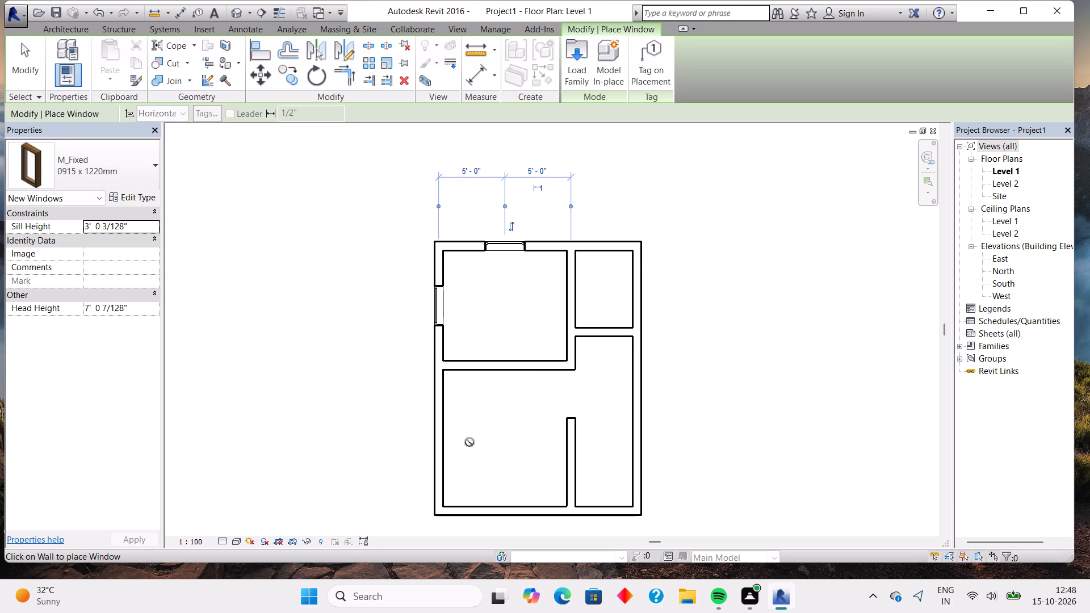
pyautogui.click(438, 438)
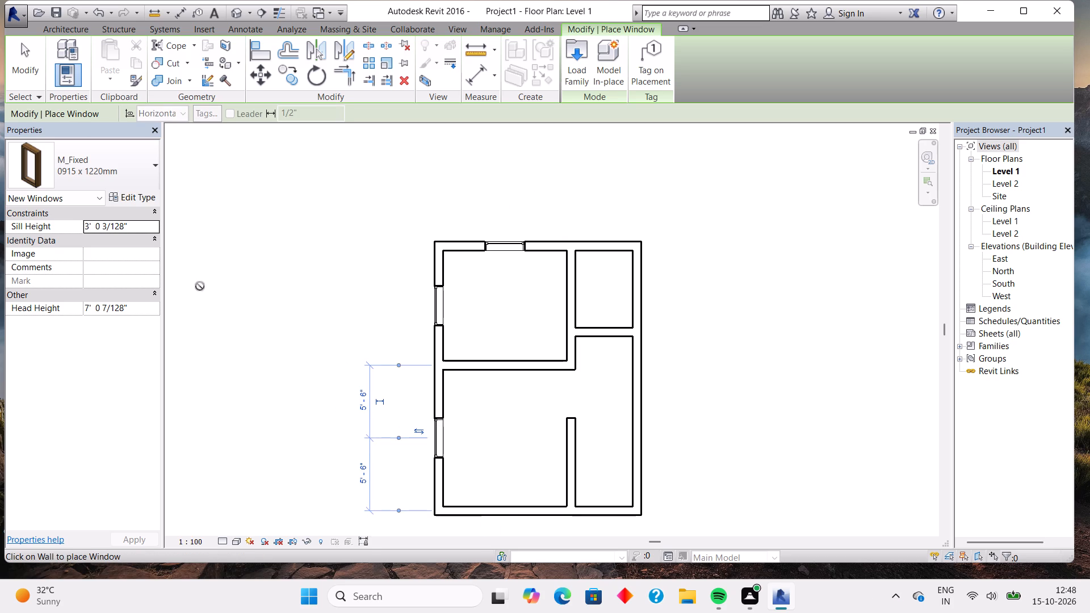
# Place two M_Fixed 0610 x 1220mm windows in the lower outer wall, one 4'-0" from the left wall and one in the lower-right room.
pyautogui.click(119, 177)
pyautogui.click(102, 314)
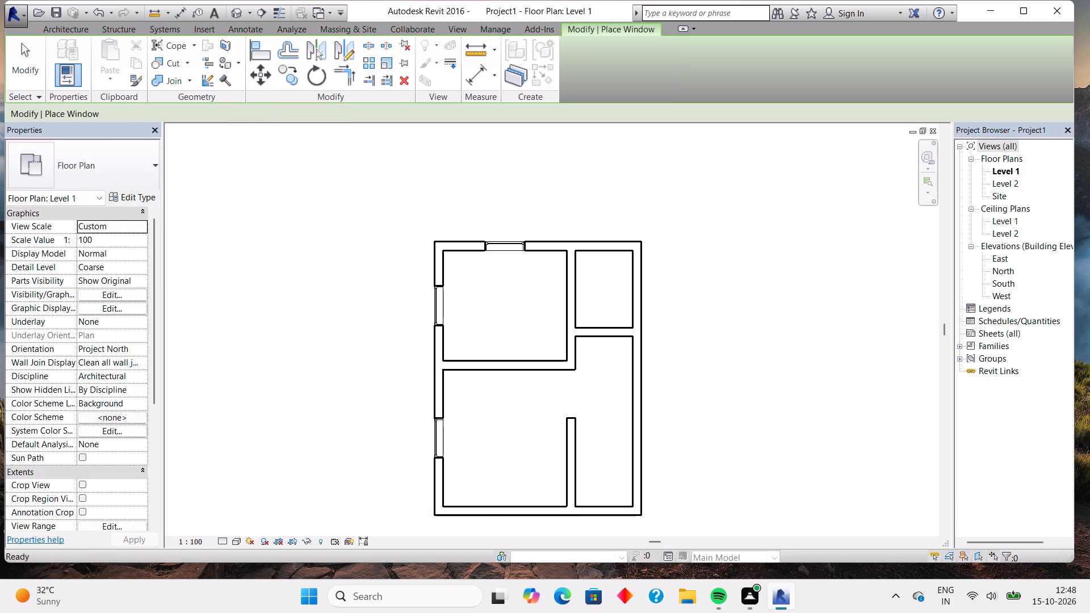
pyautogui.click(489, 505)
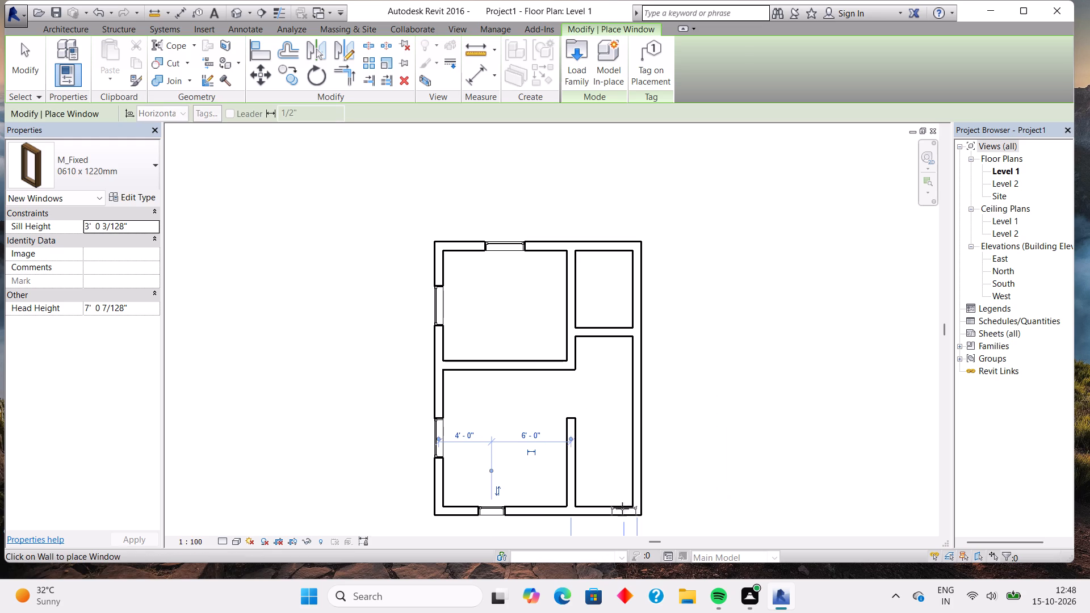
pyautogui.click(607, 517)
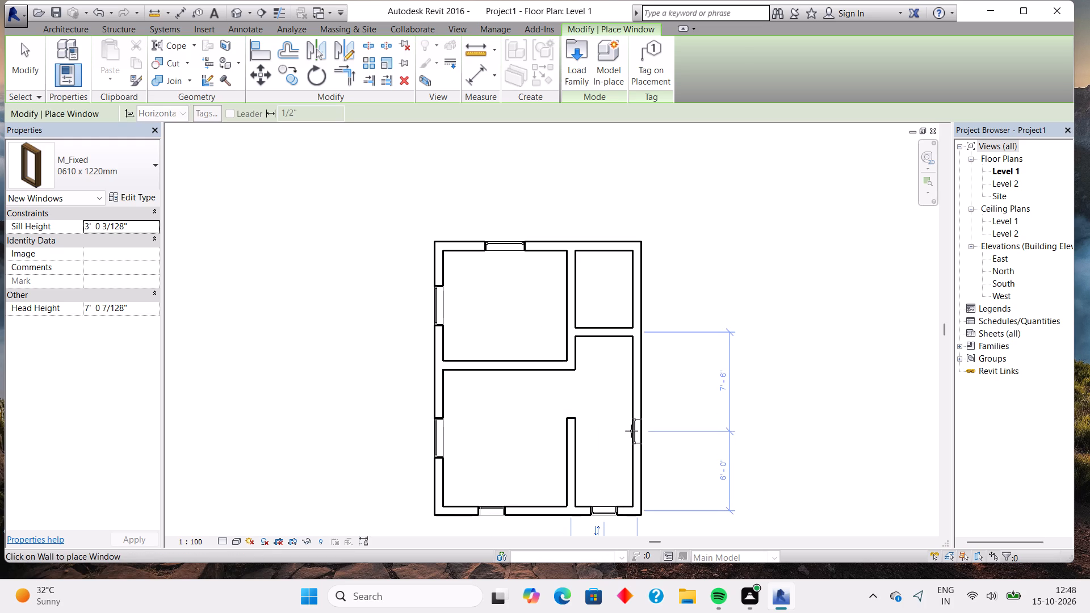
# Place an M_Fixed 0915 x 1830mm window in the right outer wall, 5'-0" above the lower wall.
pyautogui.doubleClick(85, 175)
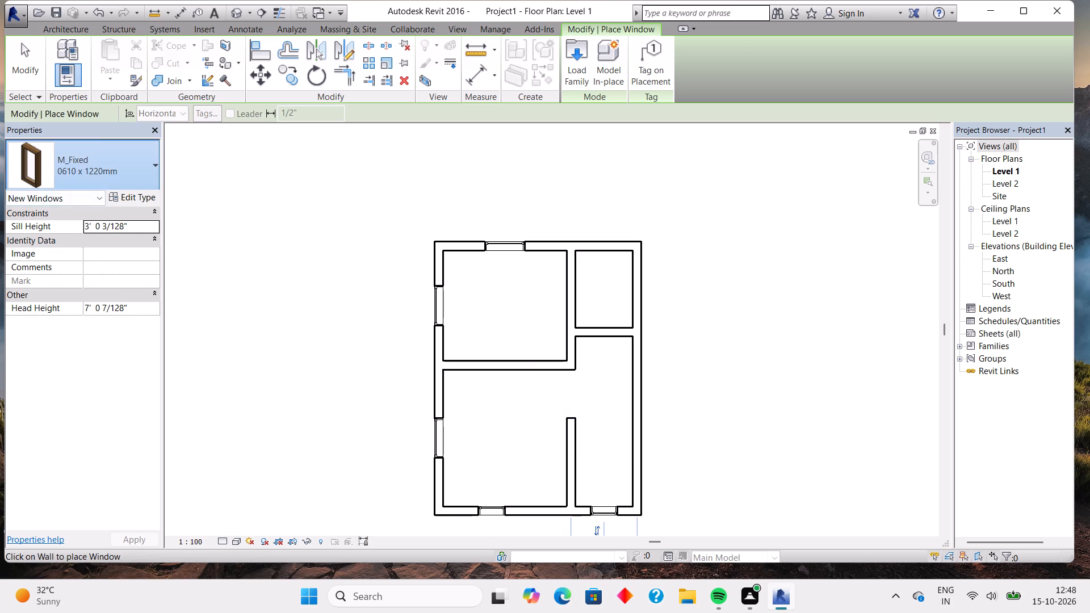
pyautogui.click(107, 174)
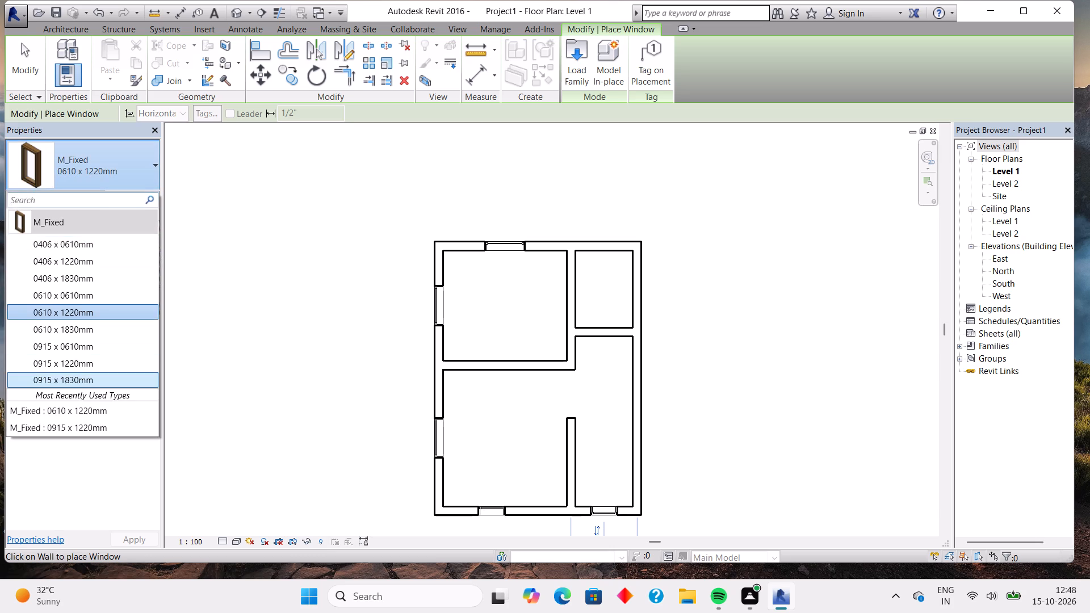
pyautogui.click(100, 388)
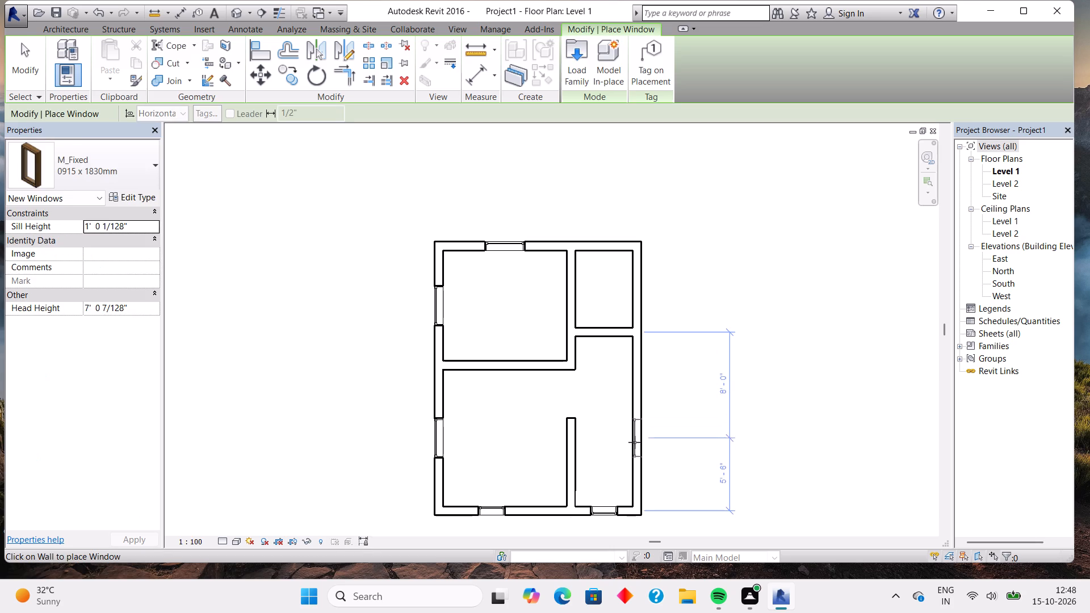
pyautogui.click(634, 444)
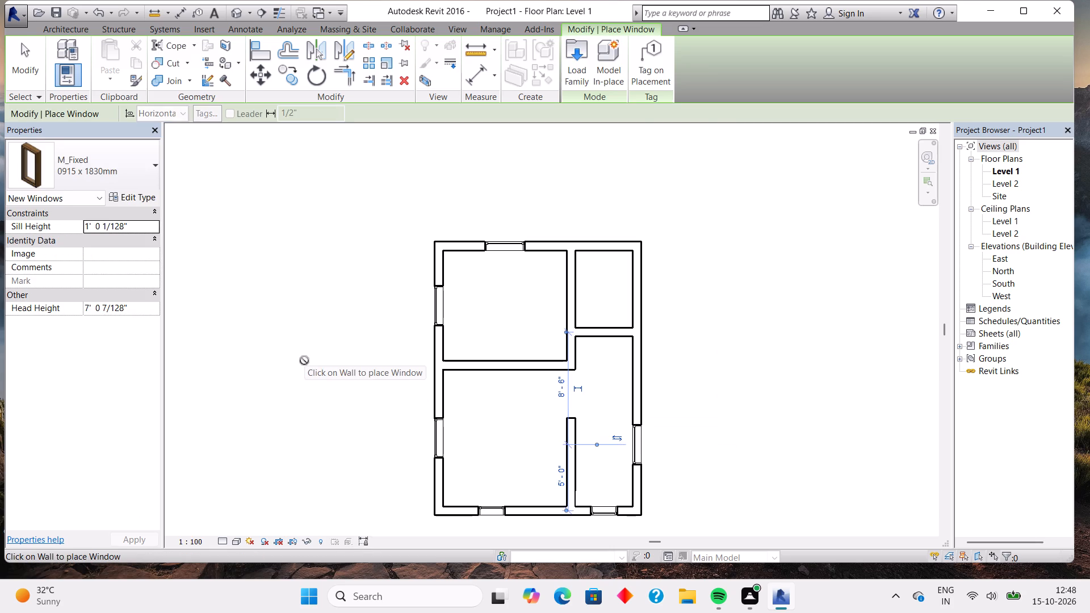
# Place an M_Fixed 0406 x 0610mm window in the upper-right room's upper wall, centred 2'-6" from each side wall.
pyautogui.click(94, 134)
pyautogui.click(93, 186)
pyautogui.click(101, 243)
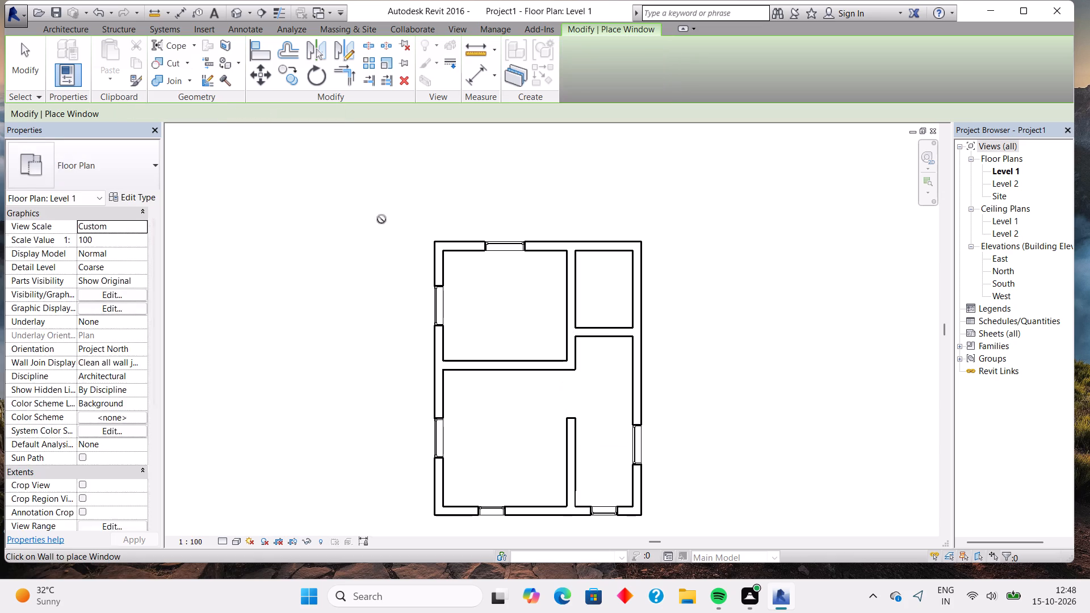
pyautogui.click(598, 252)
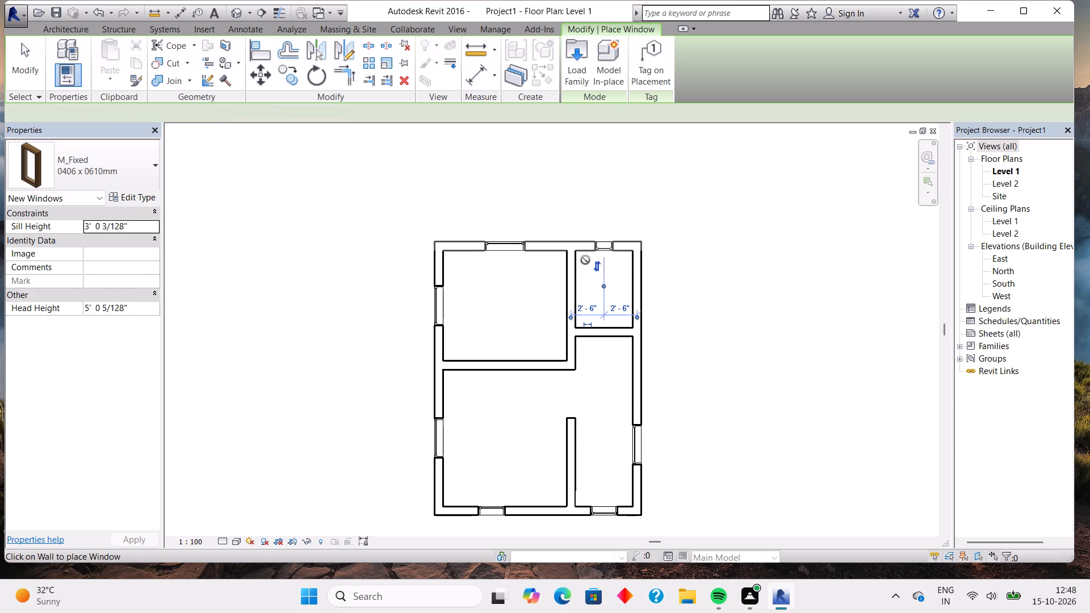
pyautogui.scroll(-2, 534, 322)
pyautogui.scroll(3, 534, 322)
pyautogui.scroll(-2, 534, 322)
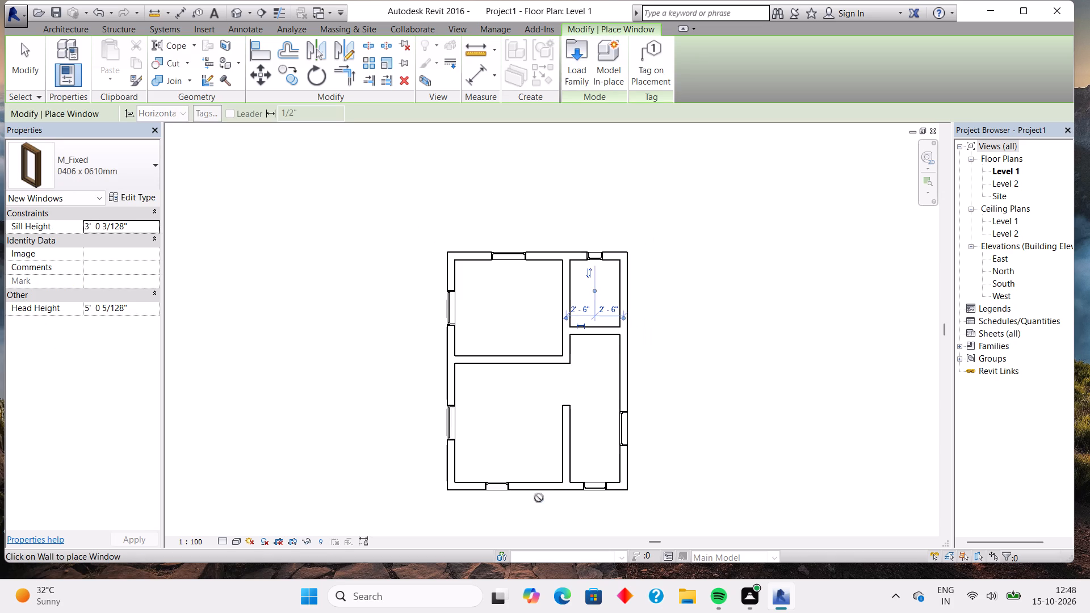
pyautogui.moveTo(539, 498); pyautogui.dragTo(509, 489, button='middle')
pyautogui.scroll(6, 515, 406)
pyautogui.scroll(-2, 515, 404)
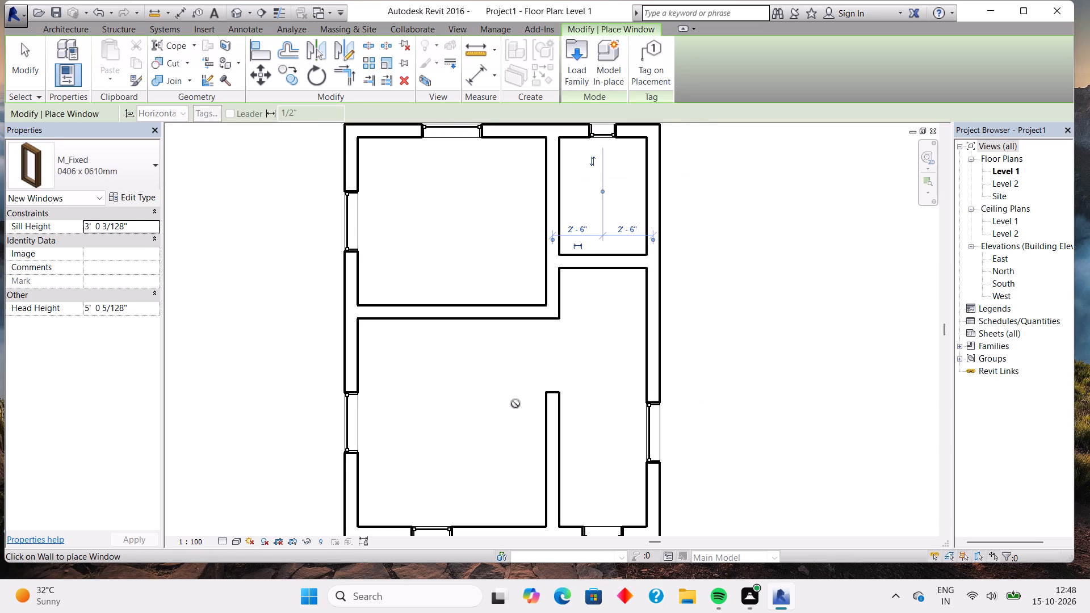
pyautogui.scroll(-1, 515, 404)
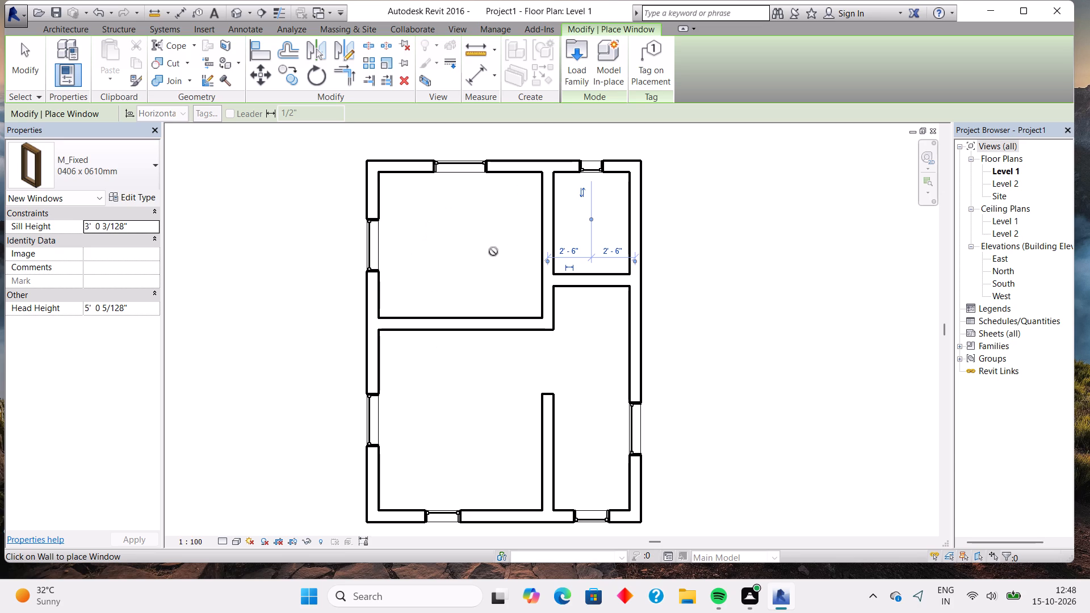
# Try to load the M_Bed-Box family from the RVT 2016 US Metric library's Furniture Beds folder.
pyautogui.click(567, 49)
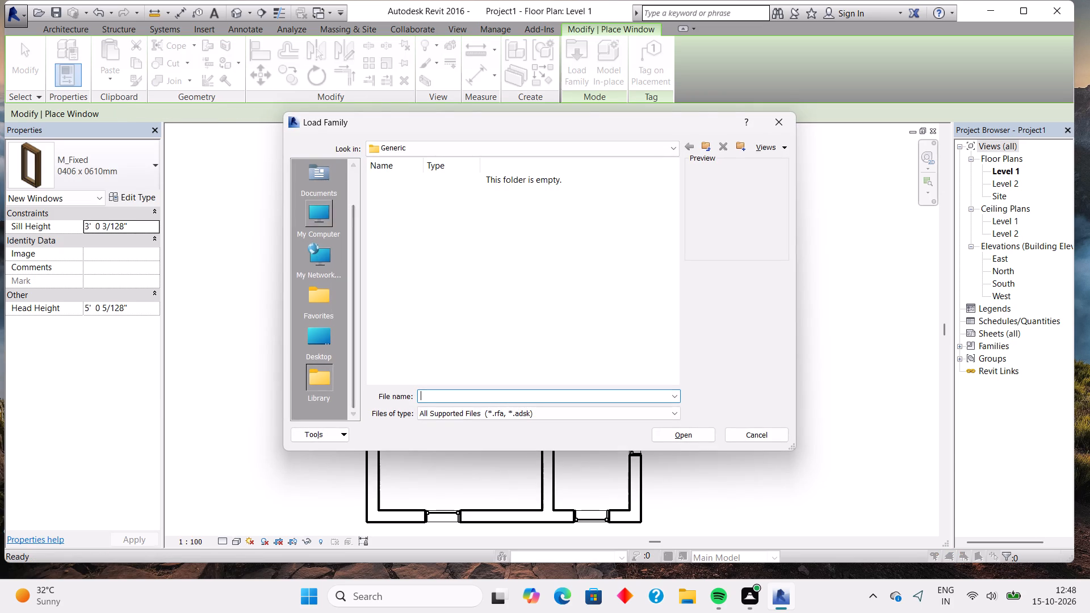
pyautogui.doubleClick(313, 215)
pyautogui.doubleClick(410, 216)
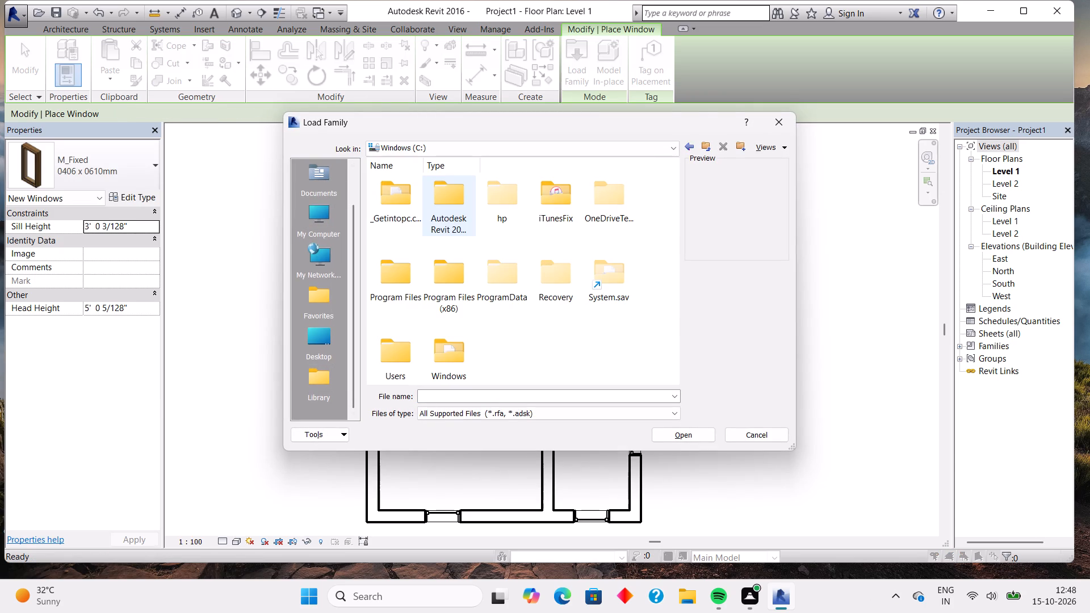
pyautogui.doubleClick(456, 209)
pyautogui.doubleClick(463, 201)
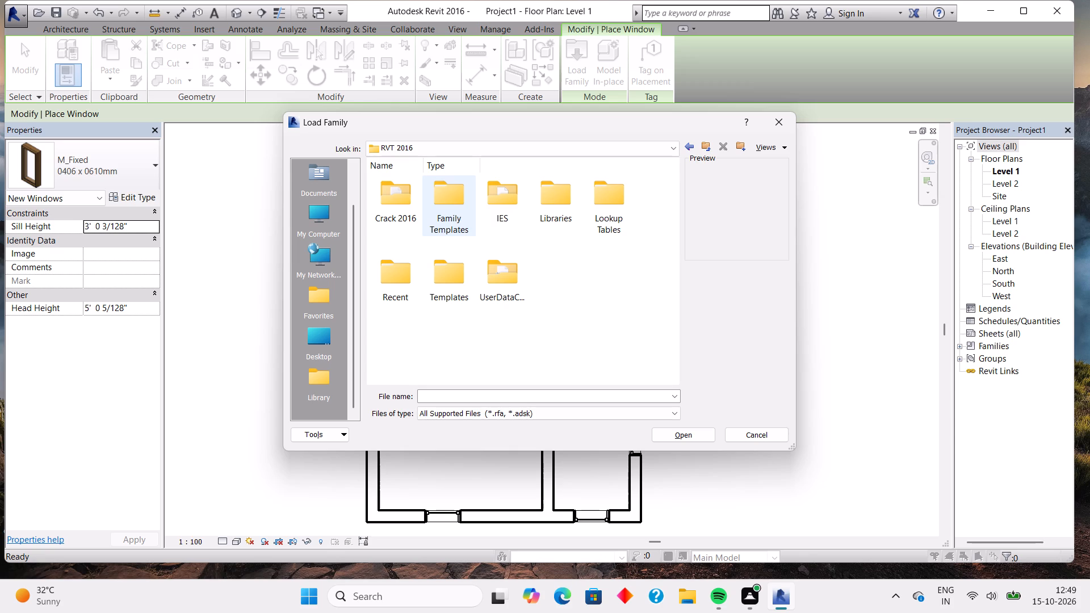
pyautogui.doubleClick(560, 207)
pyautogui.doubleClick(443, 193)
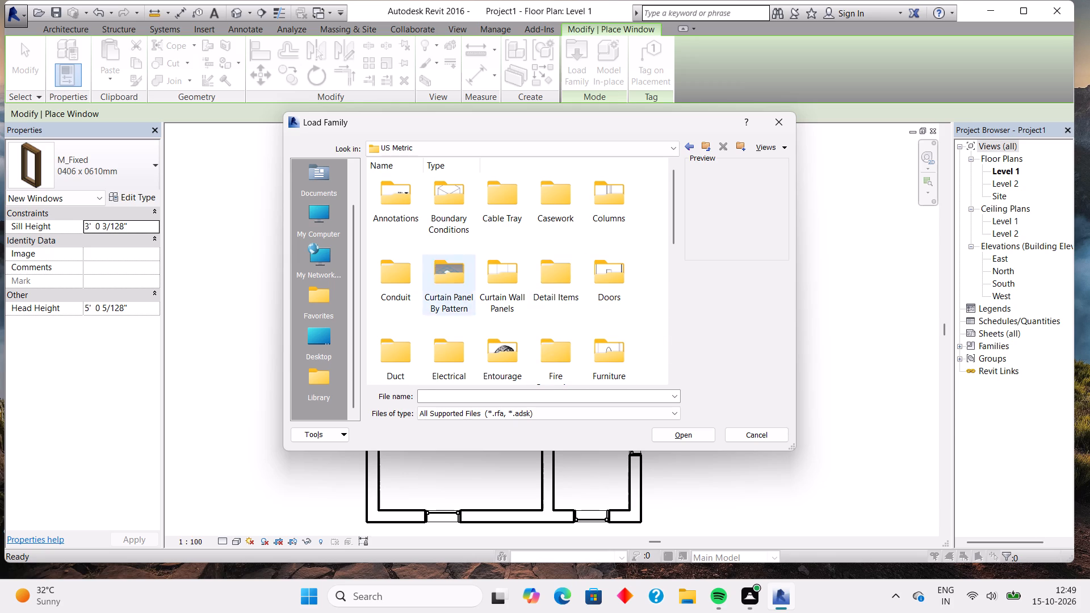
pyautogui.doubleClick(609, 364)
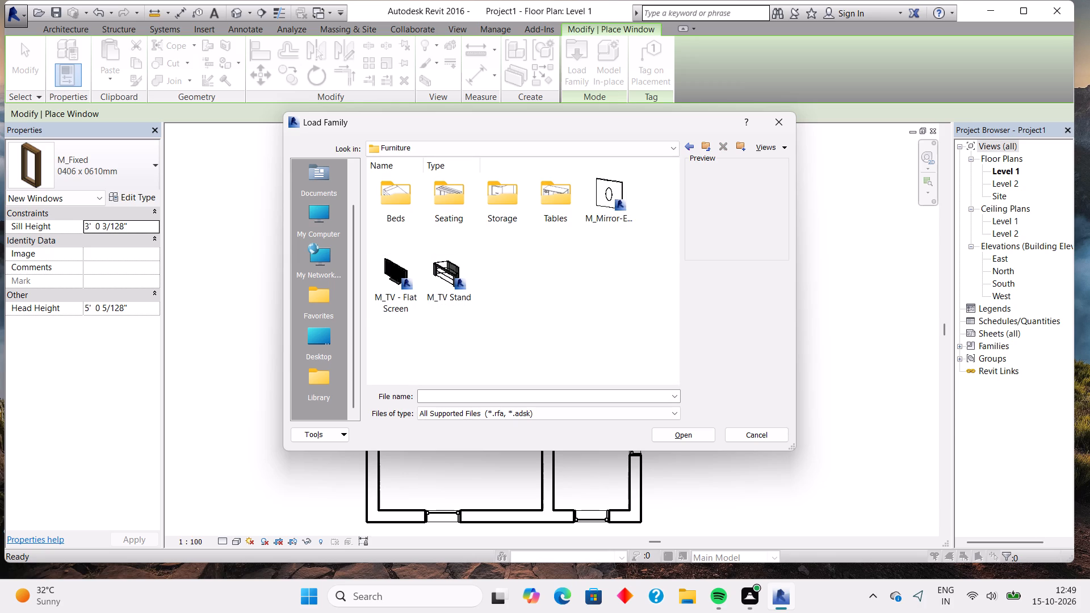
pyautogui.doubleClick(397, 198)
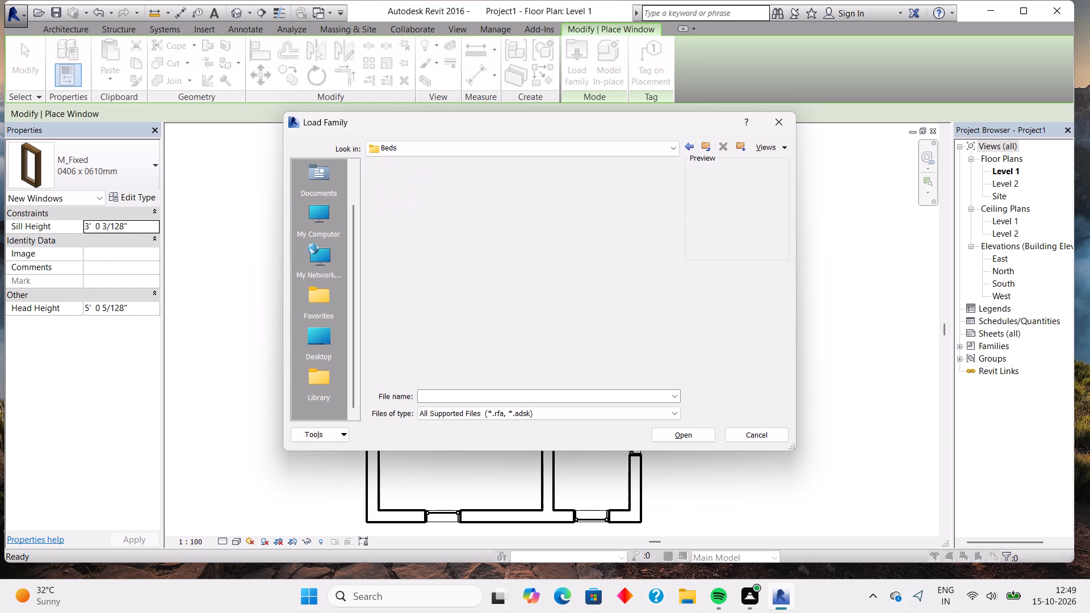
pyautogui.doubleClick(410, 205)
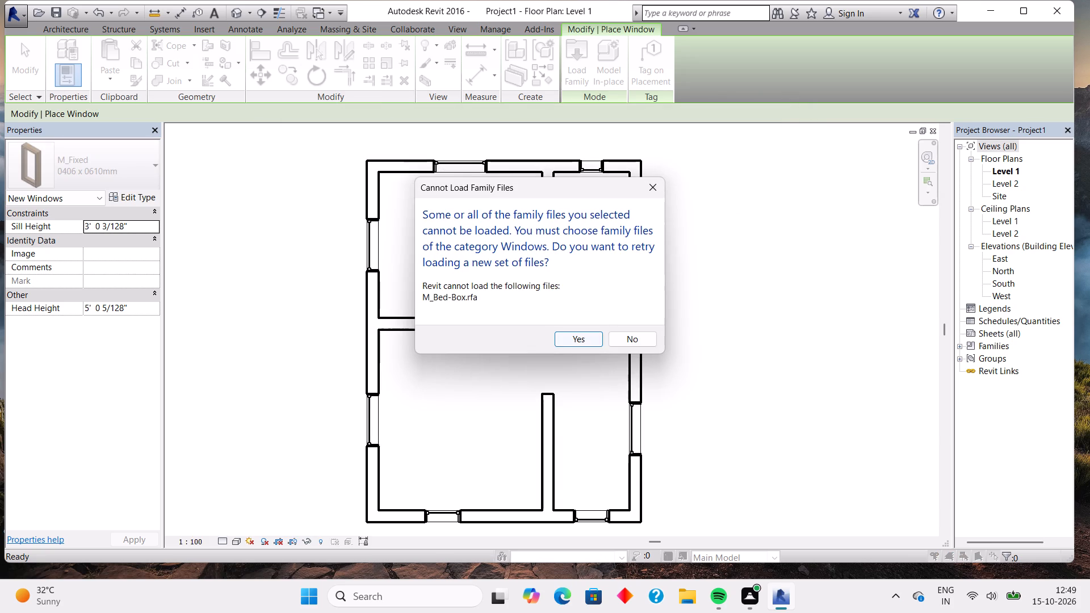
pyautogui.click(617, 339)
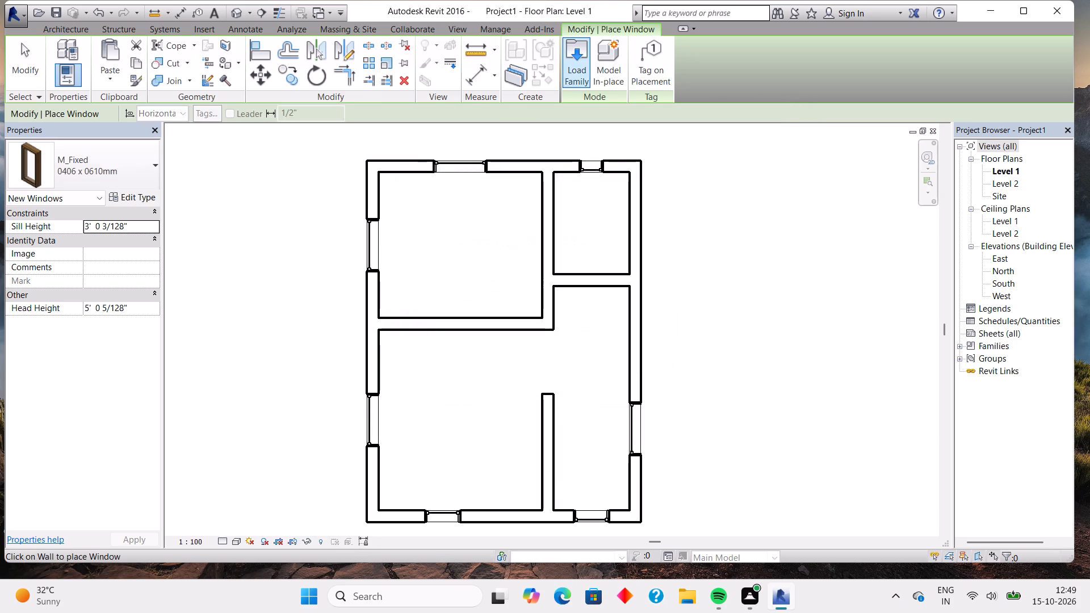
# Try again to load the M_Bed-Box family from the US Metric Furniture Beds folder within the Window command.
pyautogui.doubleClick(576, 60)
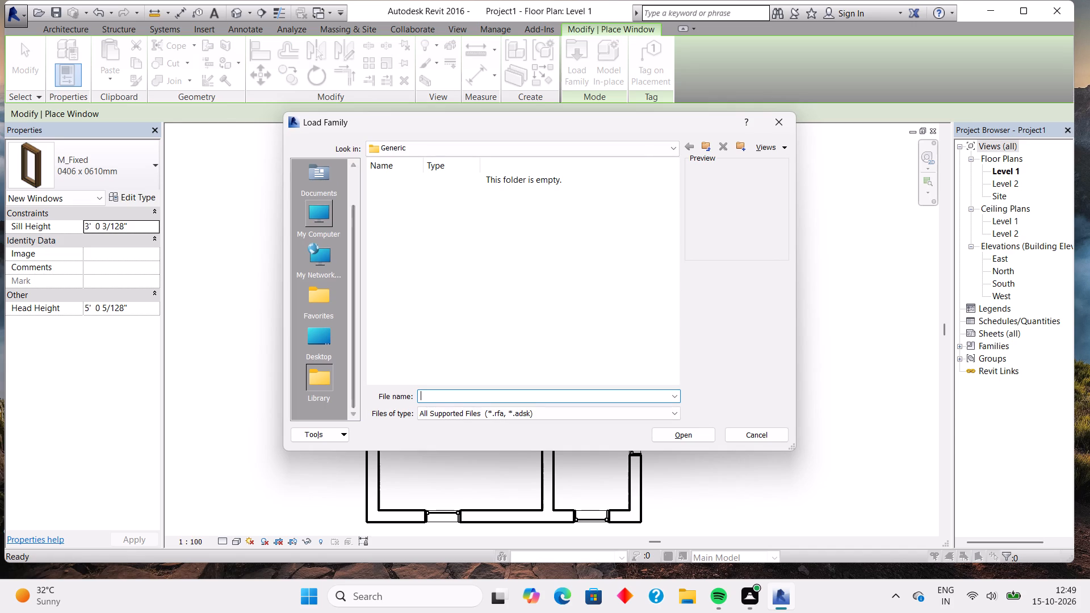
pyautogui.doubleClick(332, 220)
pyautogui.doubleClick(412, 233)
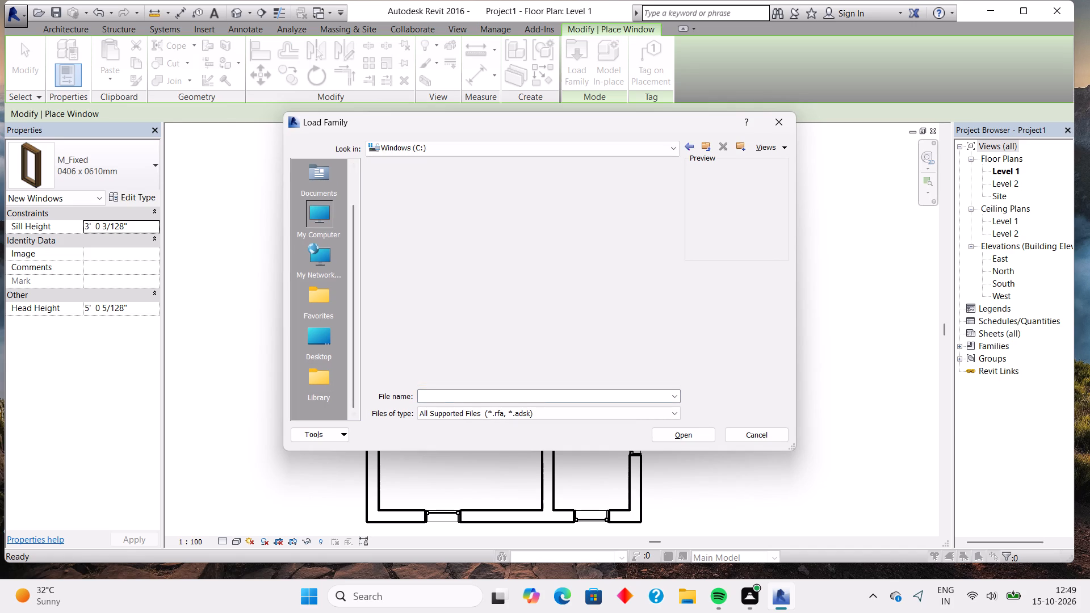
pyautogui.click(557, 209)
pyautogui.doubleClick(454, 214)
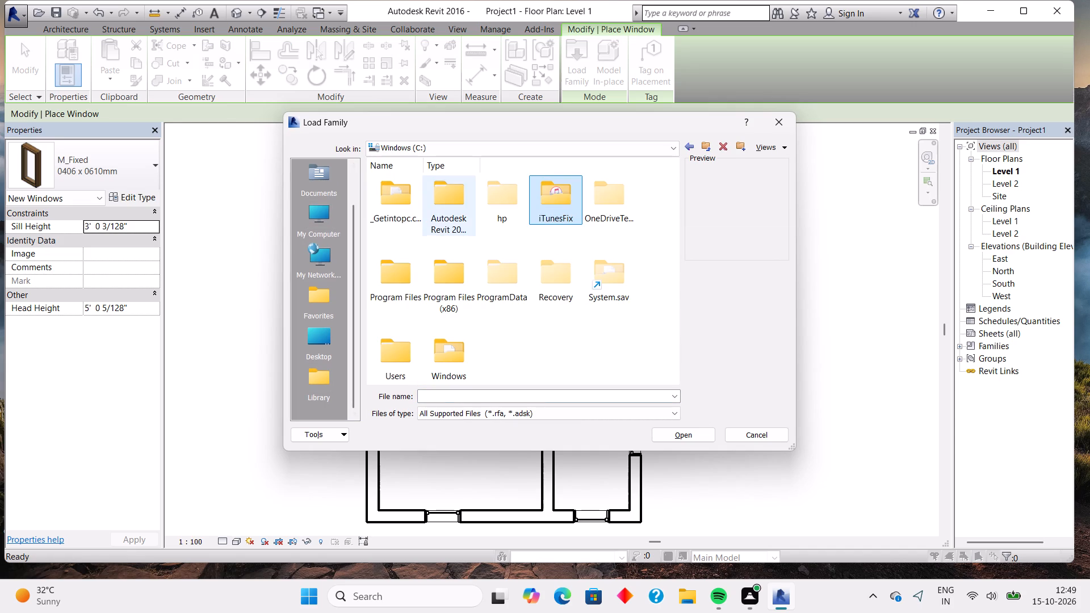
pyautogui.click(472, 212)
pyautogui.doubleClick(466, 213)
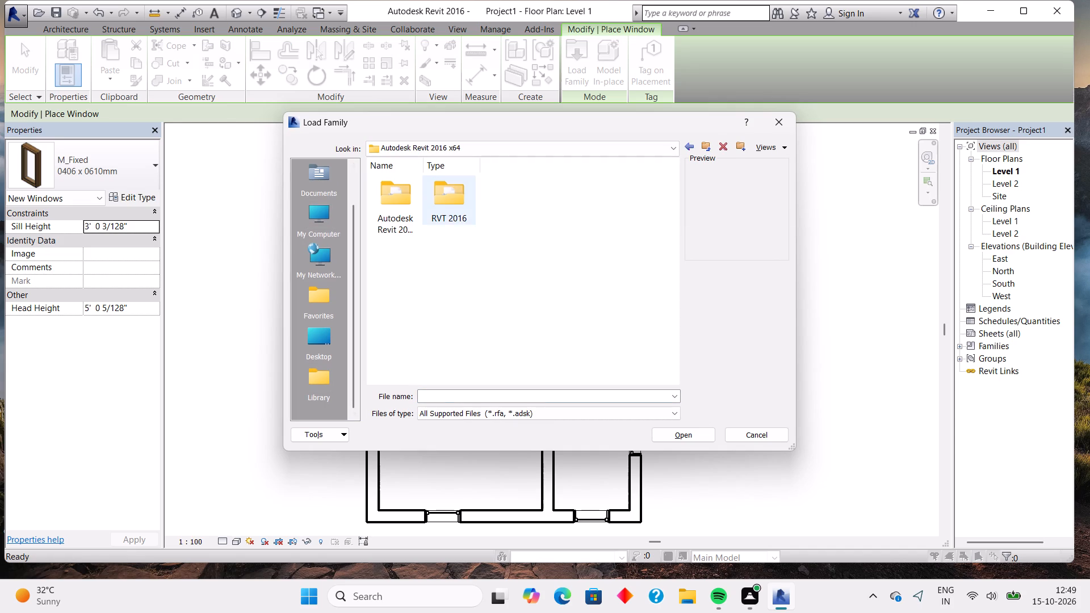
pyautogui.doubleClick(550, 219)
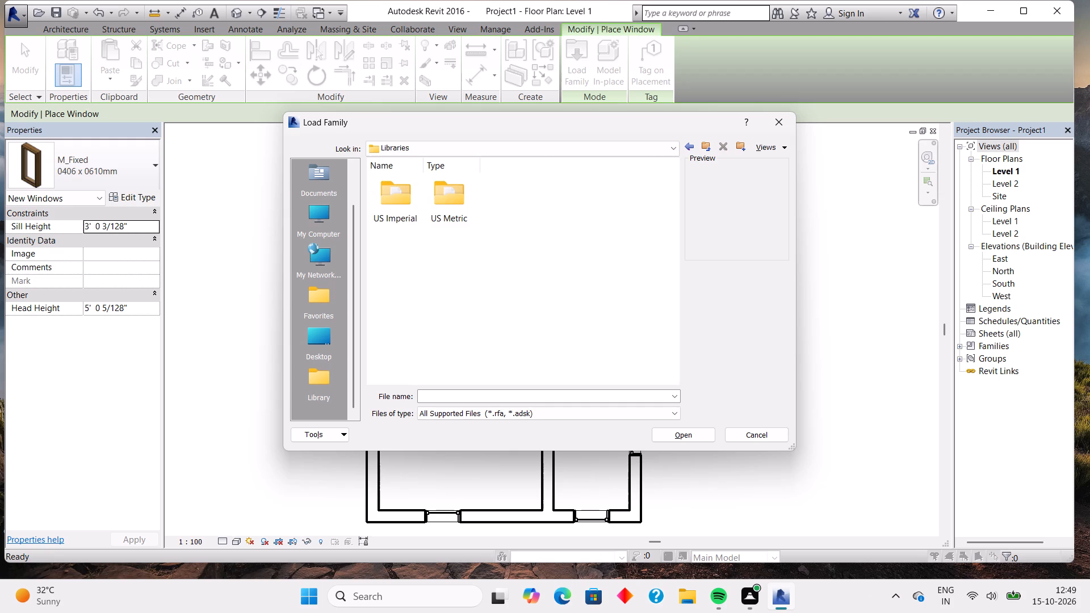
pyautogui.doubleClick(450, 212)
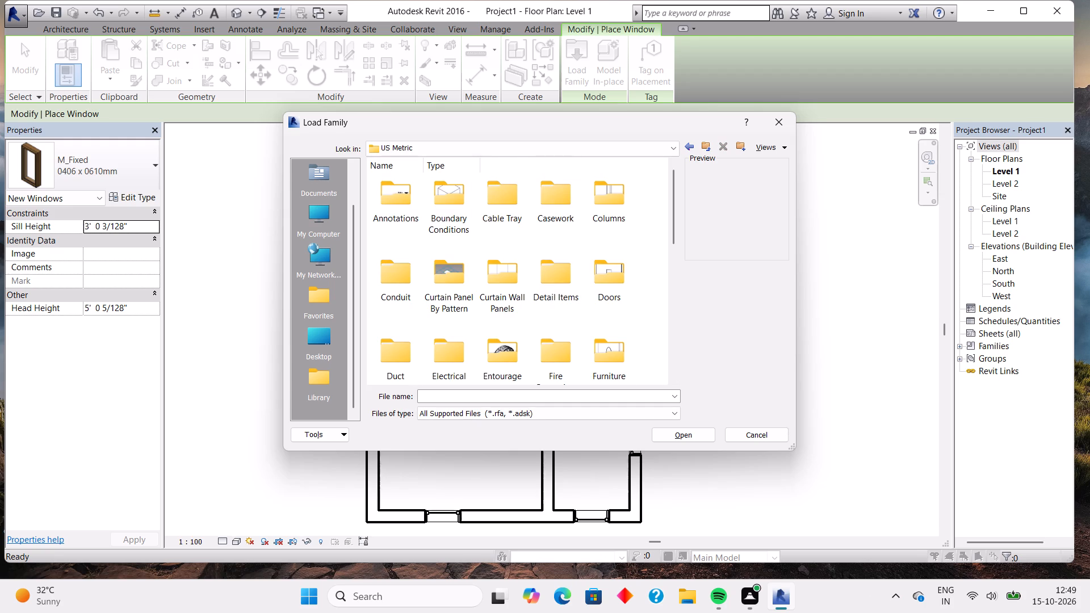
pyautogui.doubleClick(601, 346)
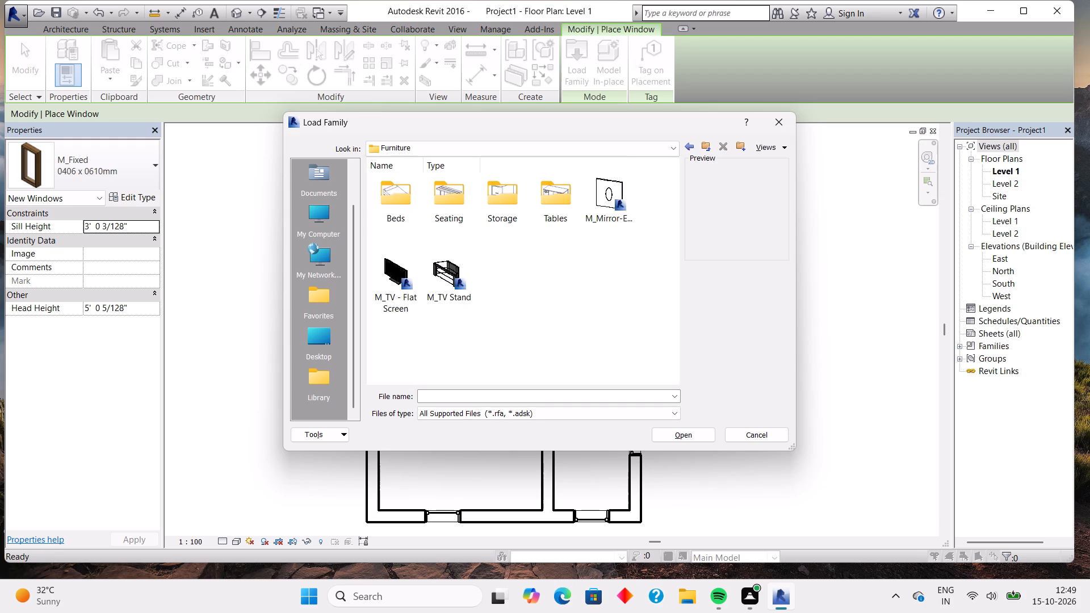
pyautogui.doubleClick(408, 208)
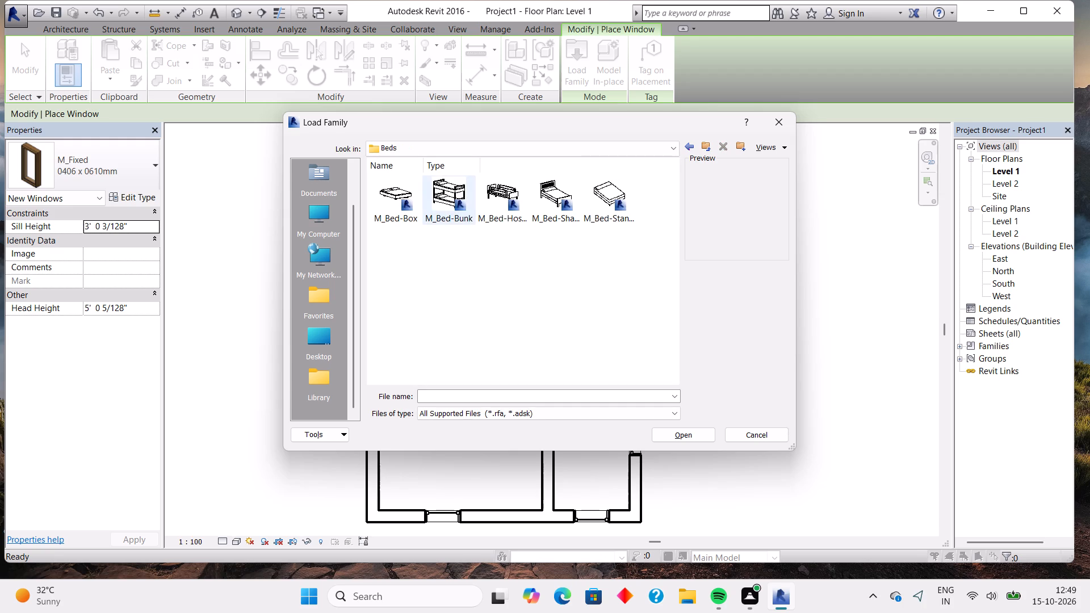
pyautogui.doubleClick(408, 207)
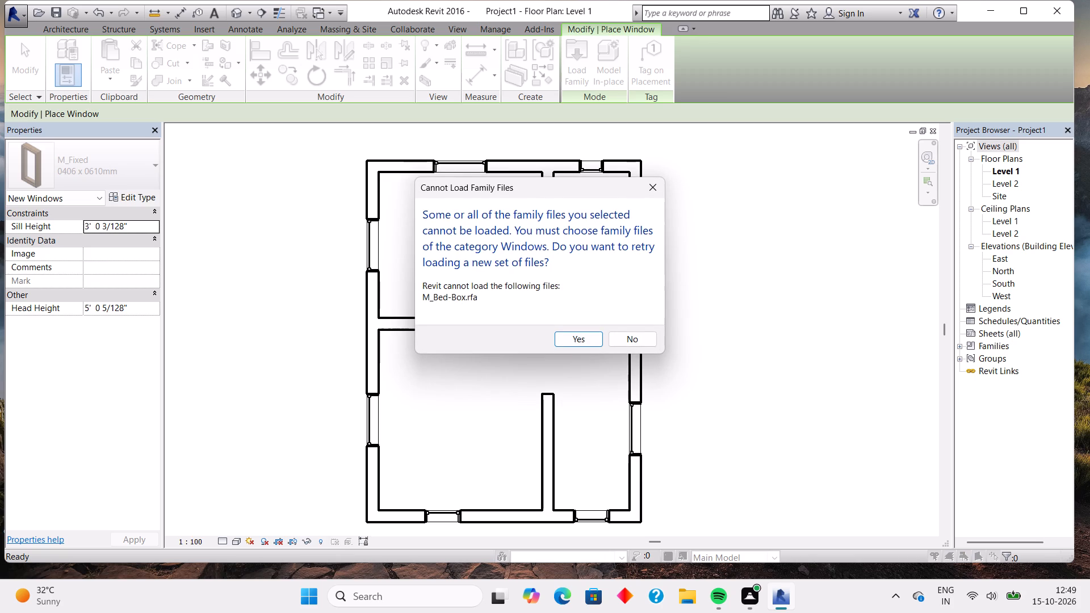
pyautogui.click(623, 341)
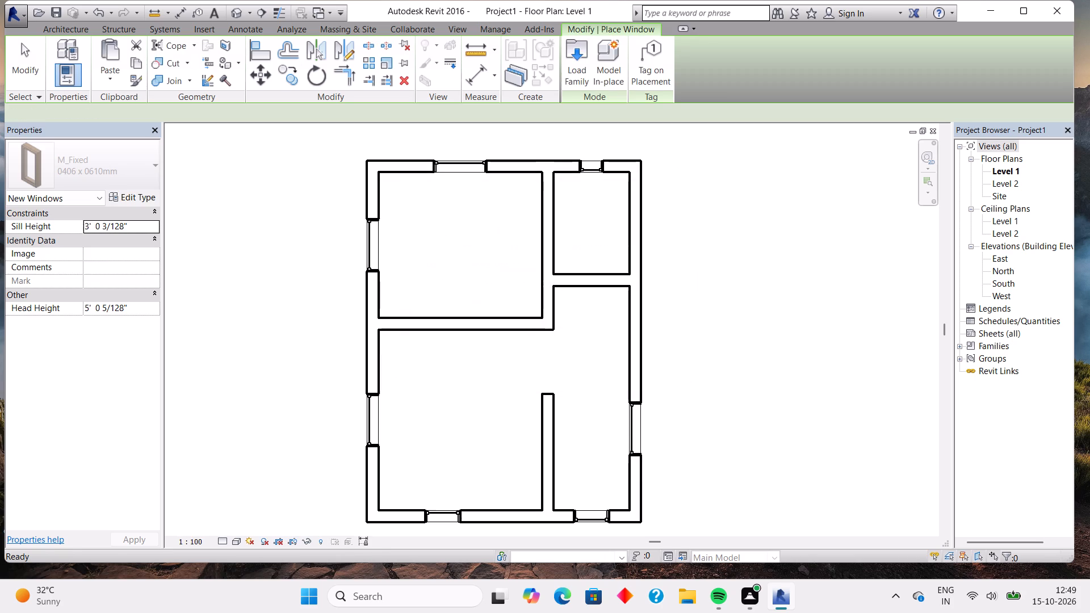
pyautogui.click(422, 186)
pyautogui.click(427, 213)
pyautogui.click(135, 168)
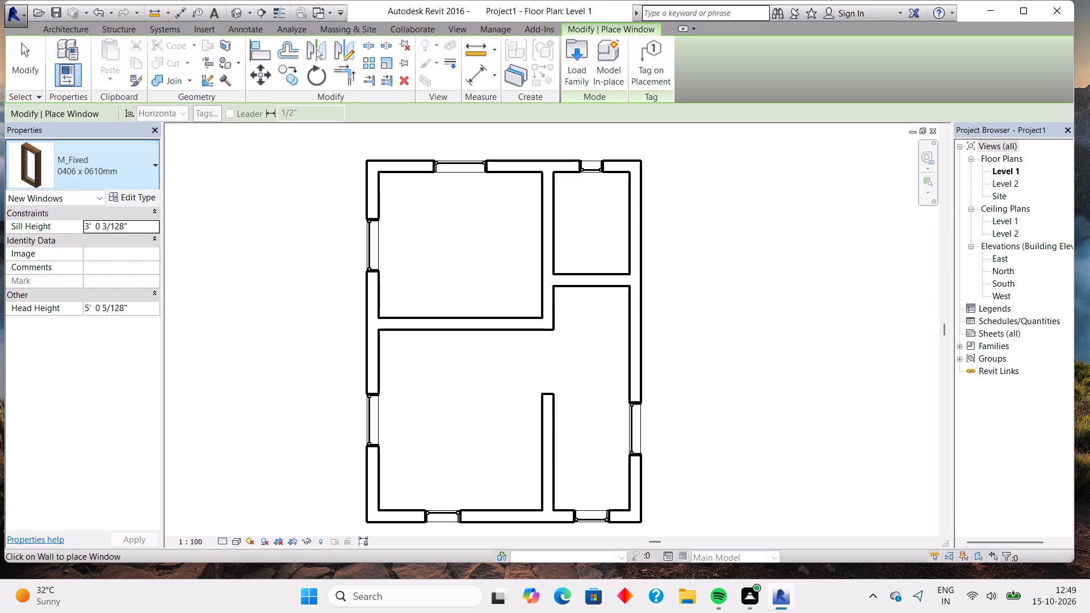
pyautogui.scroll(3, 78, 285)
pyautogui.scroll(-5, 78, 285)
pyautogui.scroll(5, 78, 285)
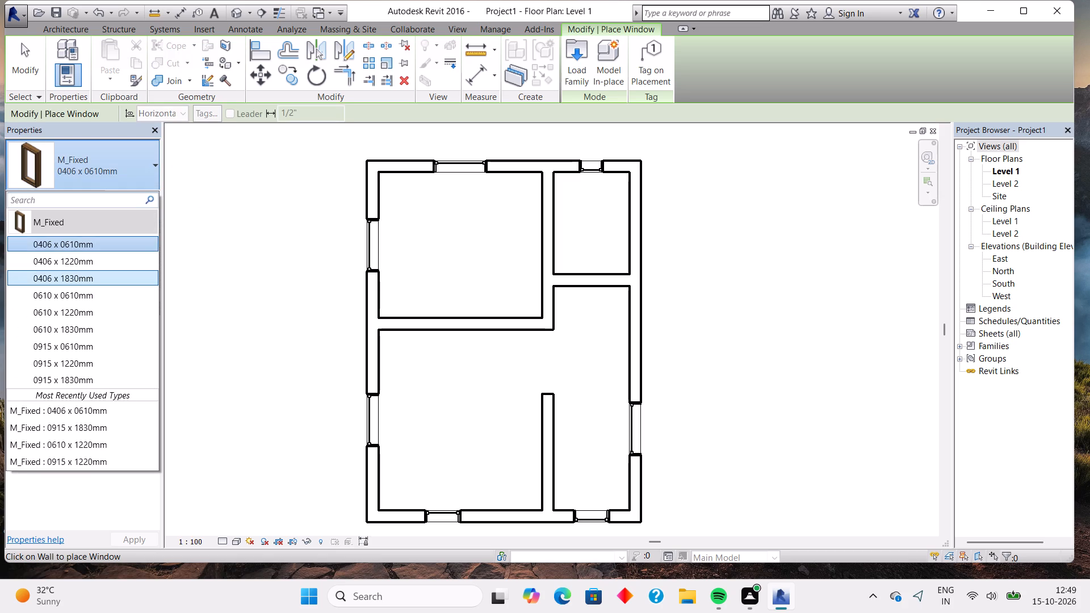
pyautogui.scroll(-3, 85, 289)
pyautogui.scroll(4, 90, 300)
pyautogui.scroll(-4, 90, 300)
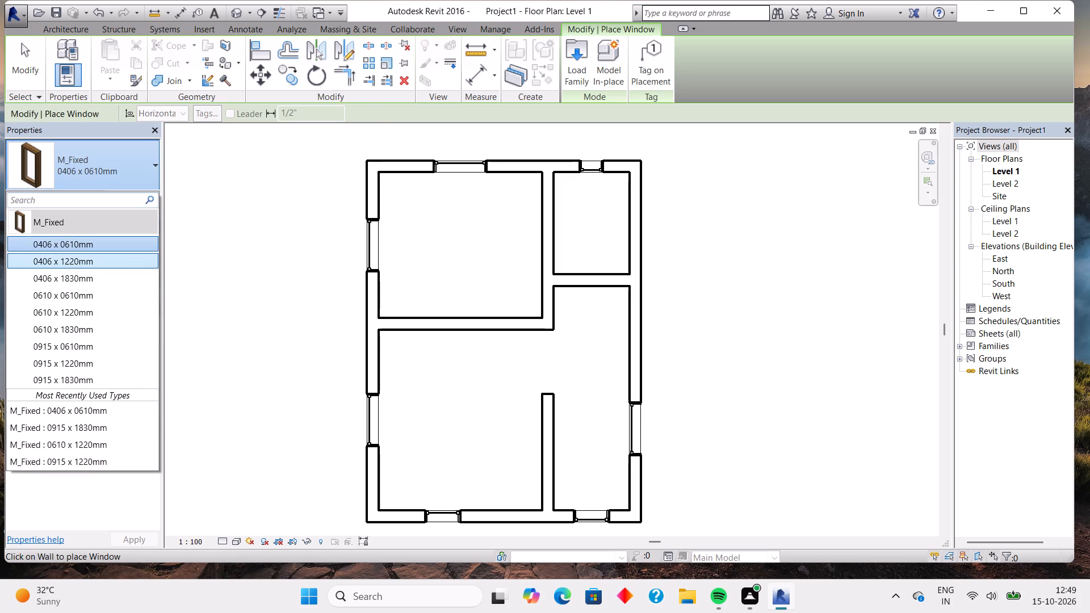
# Close the Properties palette.
pyautogui.click(152, 129)
# Start placing a component and load the M_Bed-Box family from the RVT 2016 US Metric library's Furniture Beds folder.
pyautogui.doubleClick(73, 25)
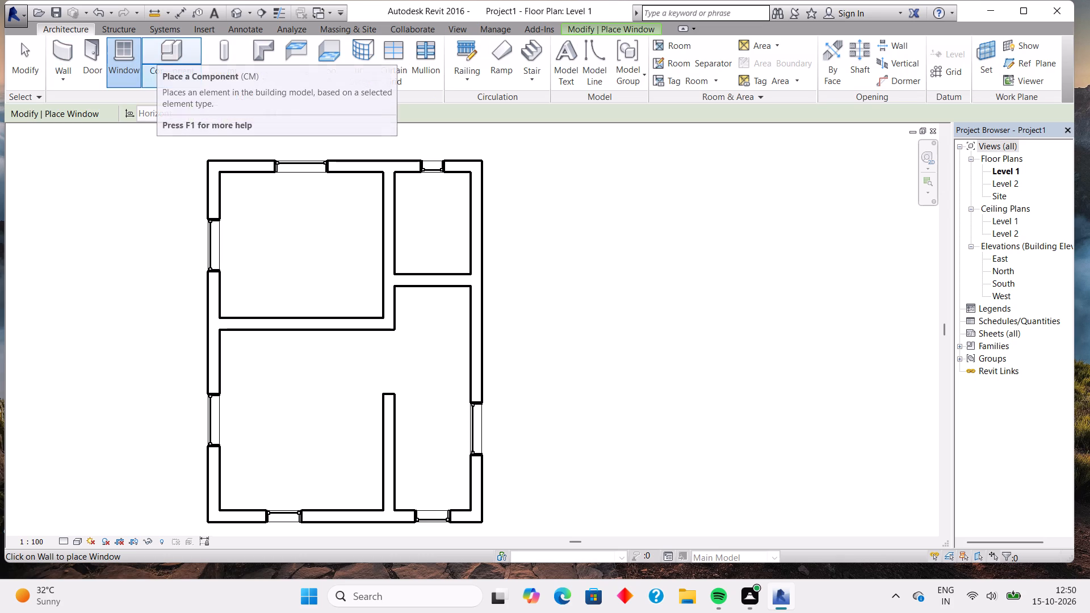
pyautogui.click(165, 37)
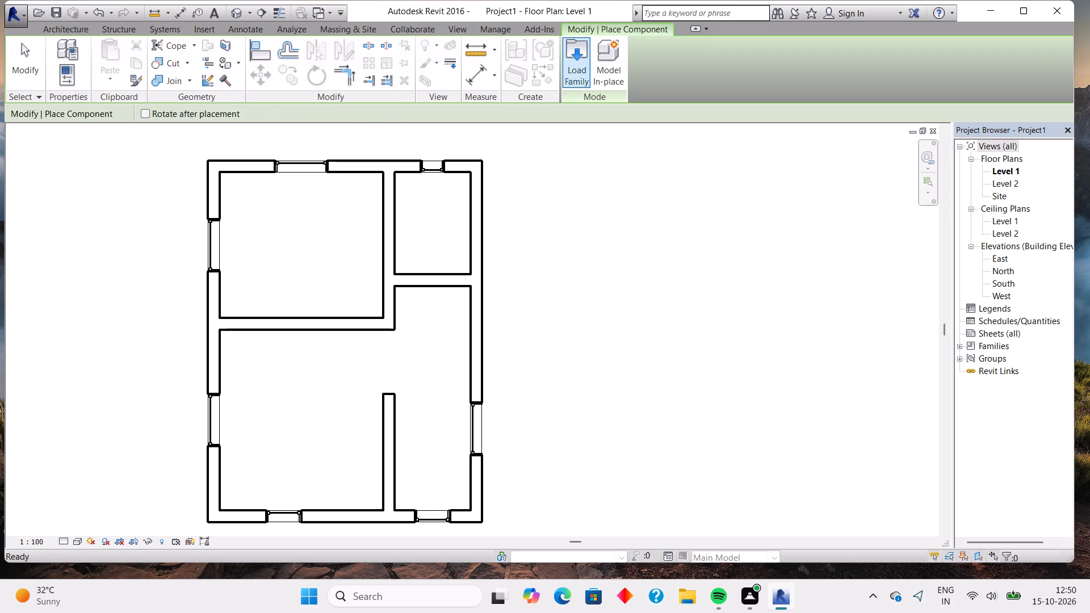
pyautogui.click(578, 53)
pyautogui.doubleClick(320, 230)
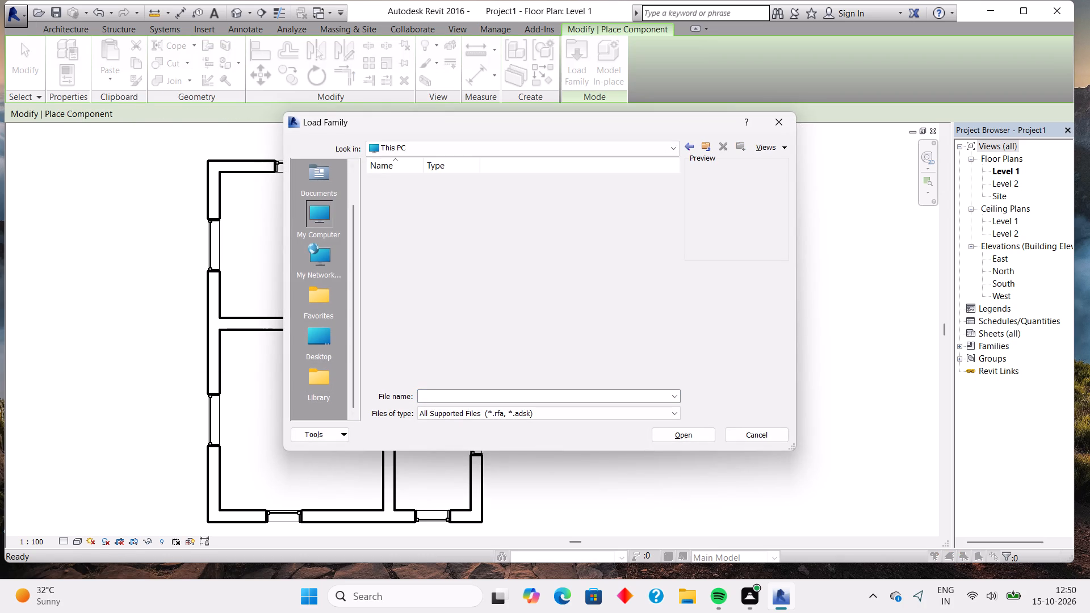
pyautogui.doubleClick(392, 206)
pyautogui.doubleClick(451, 205)
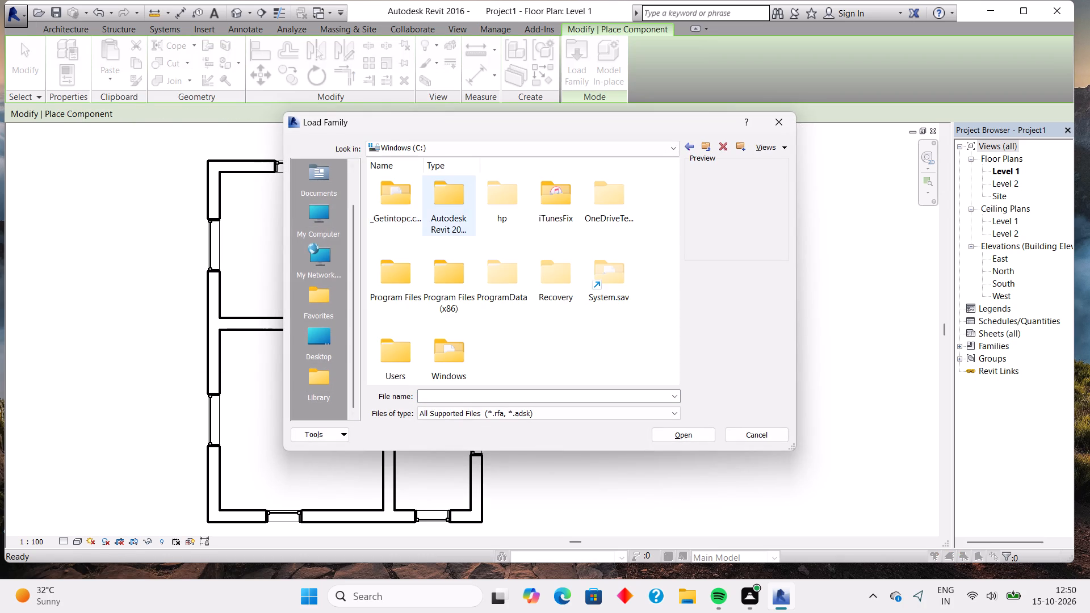
pyautogui.doubleClick(461, 185)
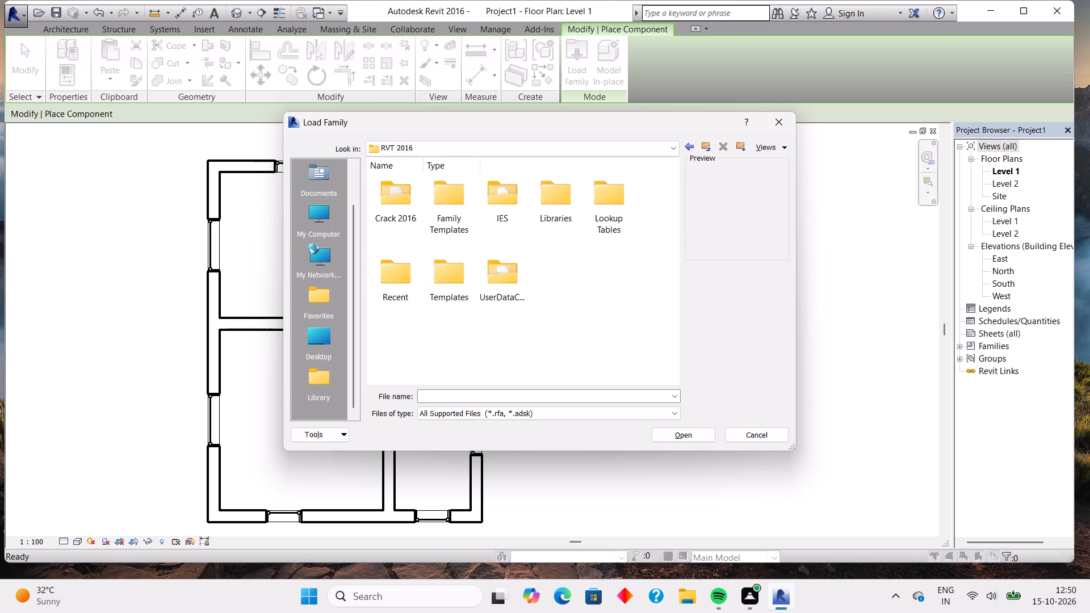
pyautogui.doubleClick(545, 211)
pyautogui.doubleClick(438, 212)
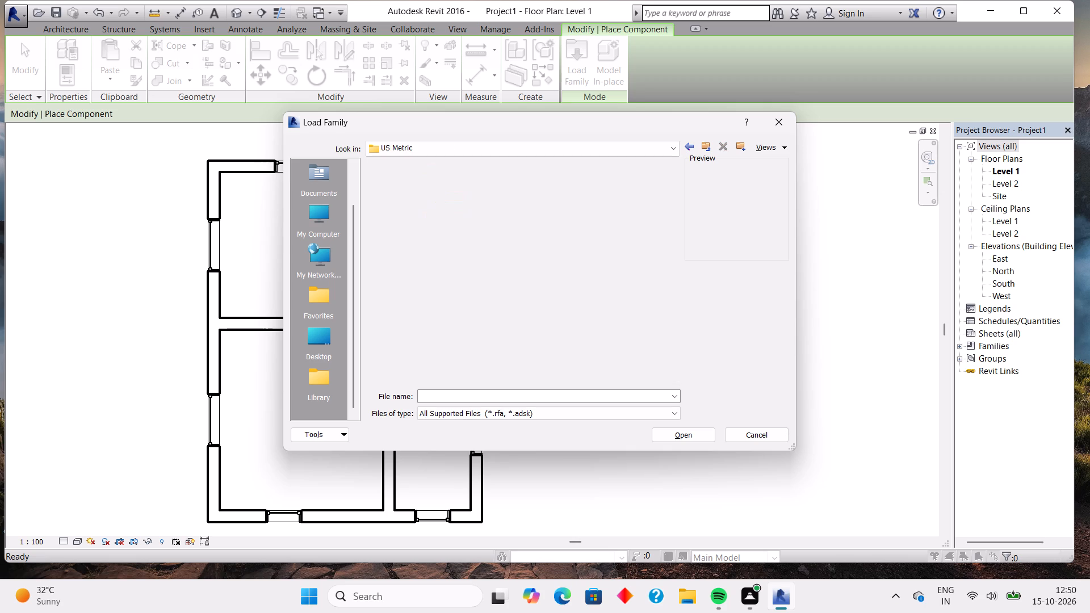
pyautogui.doubleClick(609, 346)
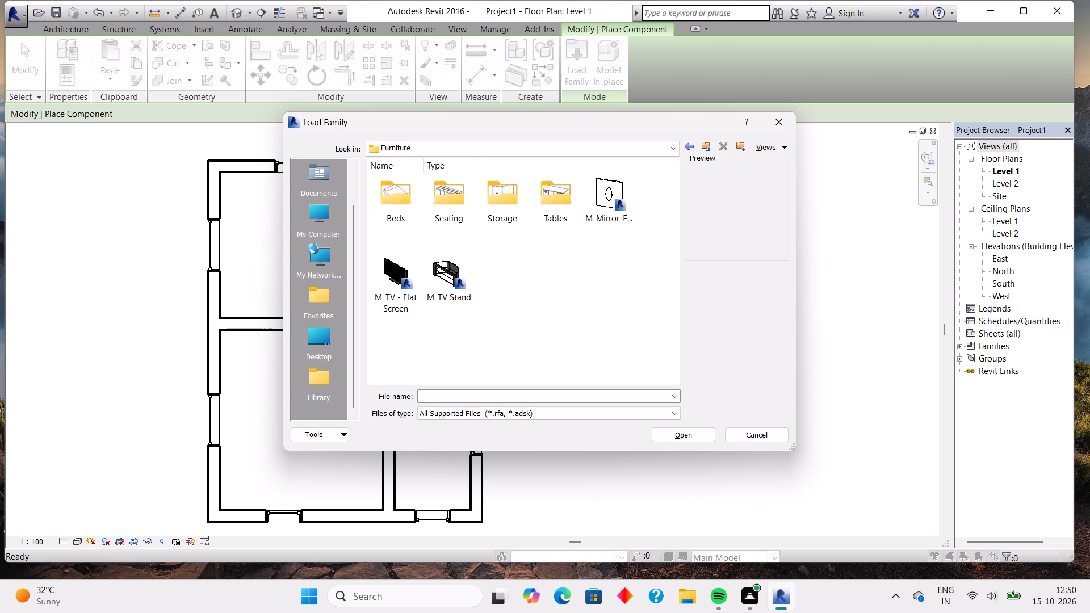
pyautogui.doubleClick(405, 213)
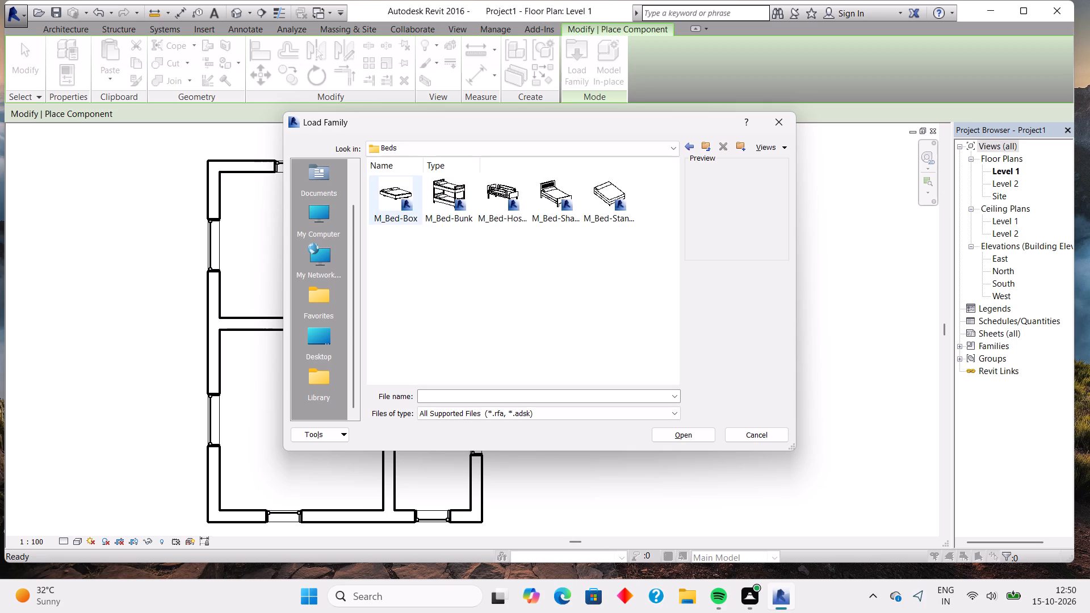
pyautogui.doubleClick(410, 201)
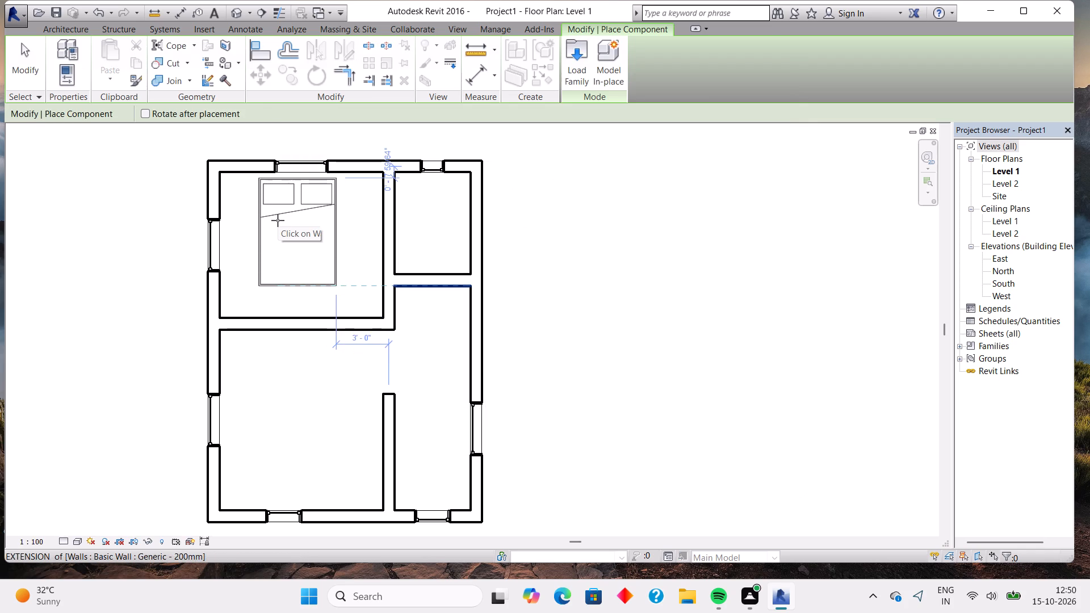
# Place the bed in the upper-left room with its head at the upper wall, about 2'-11" from the partition on its right.
pyautogui.scroll(3, 278, 219)
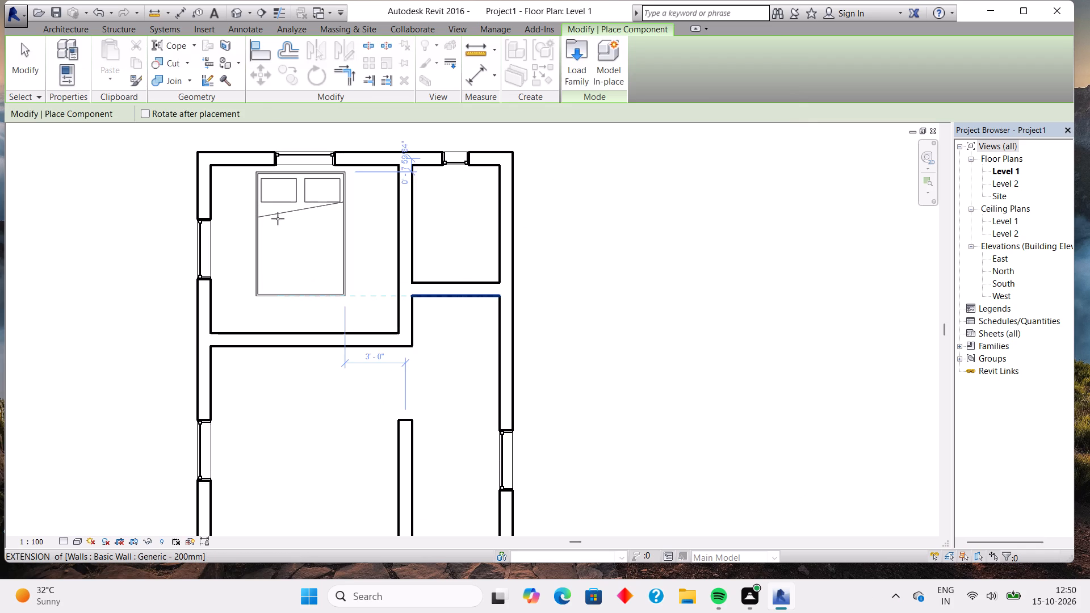
pyautogui.click(280, 211)
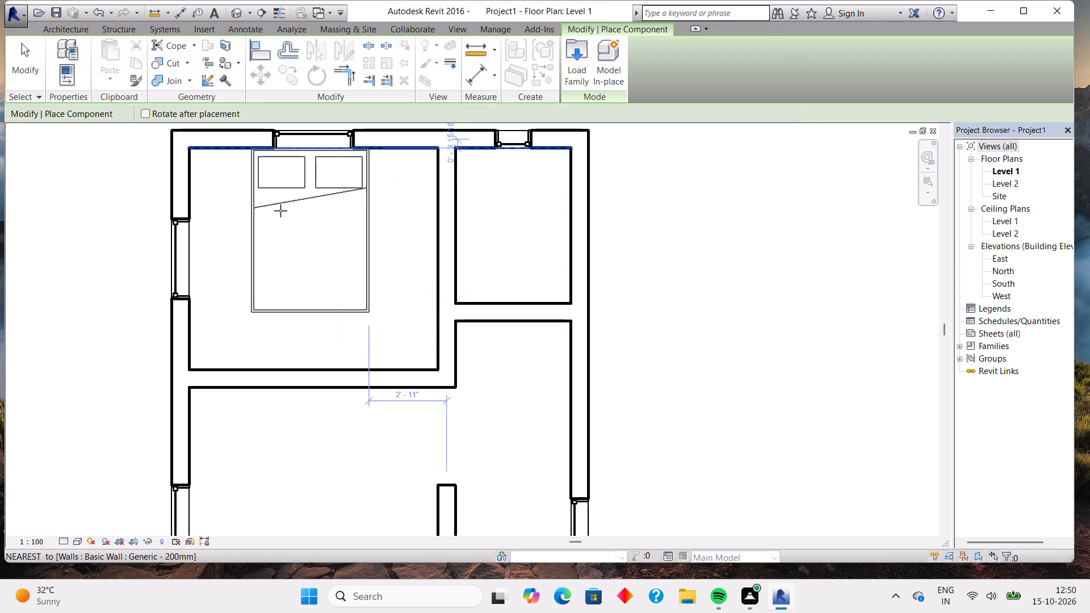
# Load the M_Sofa-Pensi family from the RVT 2016 US Metric library's Furniture Seating folder.
pyautogui.scroll(-5, 381, 322)
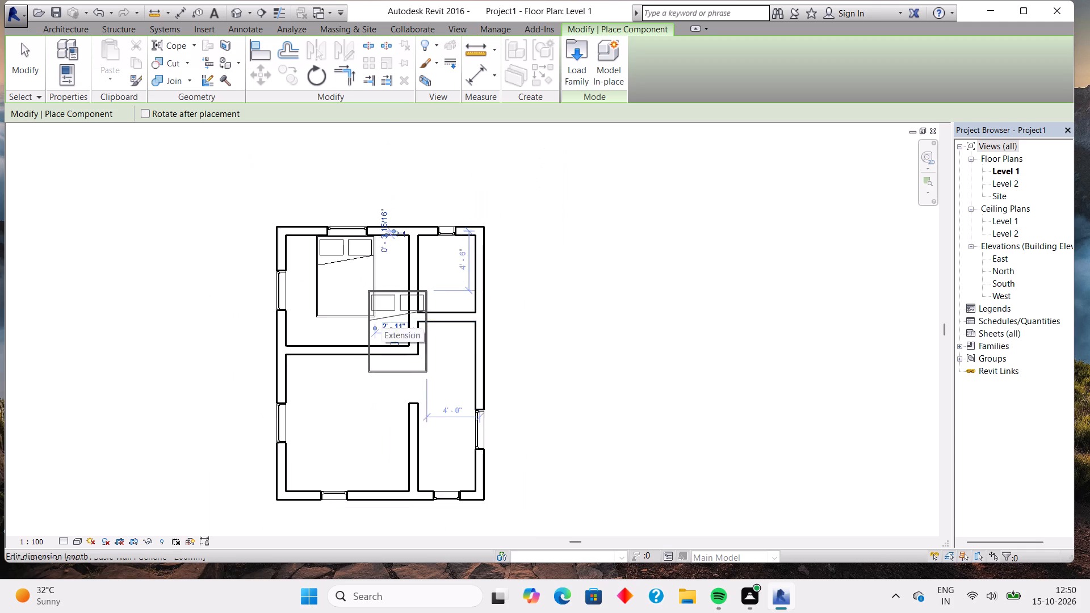
pyautogui.scroll(-1, 381, 322)
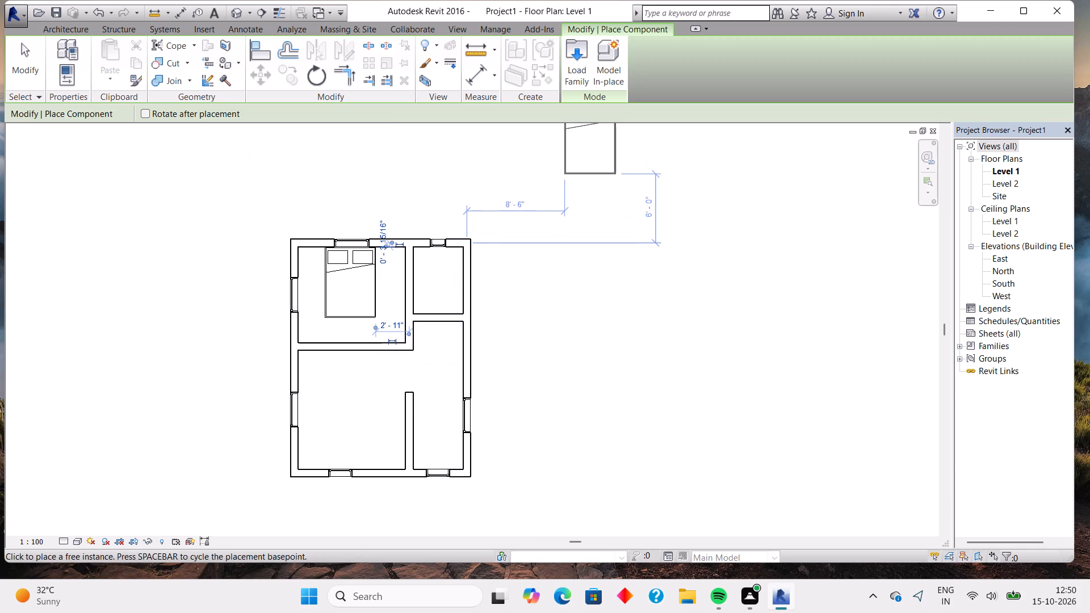
pyautogui.click(569, 70)
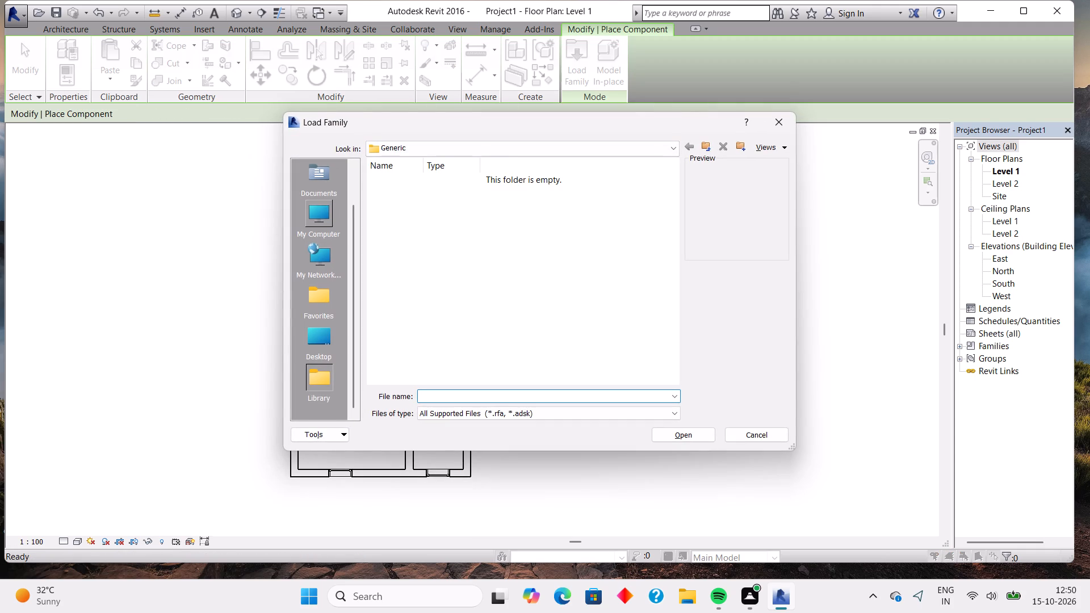
pyautogui.doubleClick(317, 224)
pyautogui.doubleClick(414, 219)
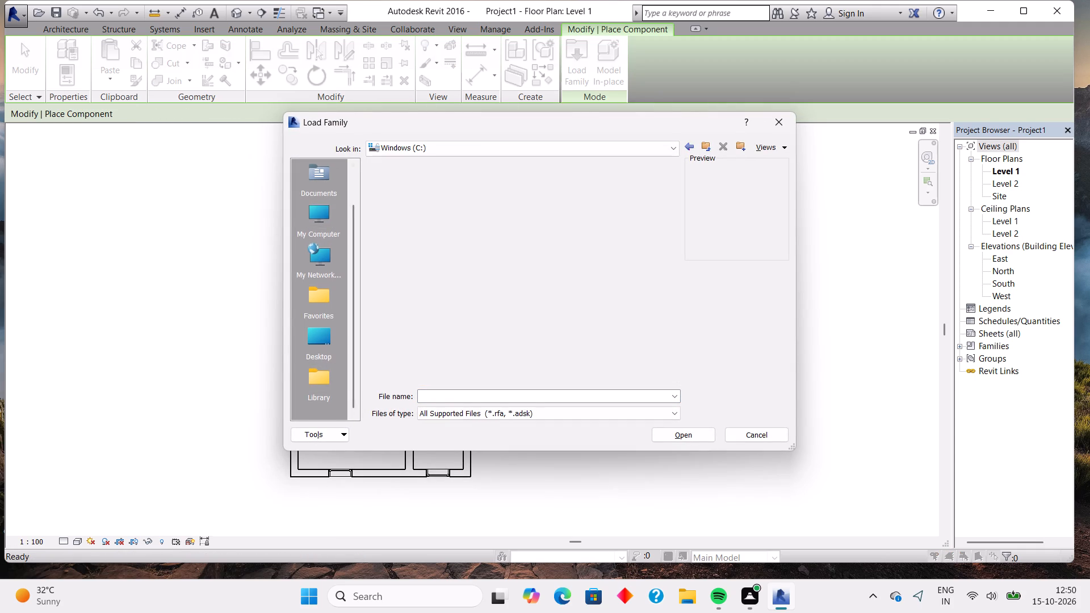
pyautogui.doubleClick(449, 218)
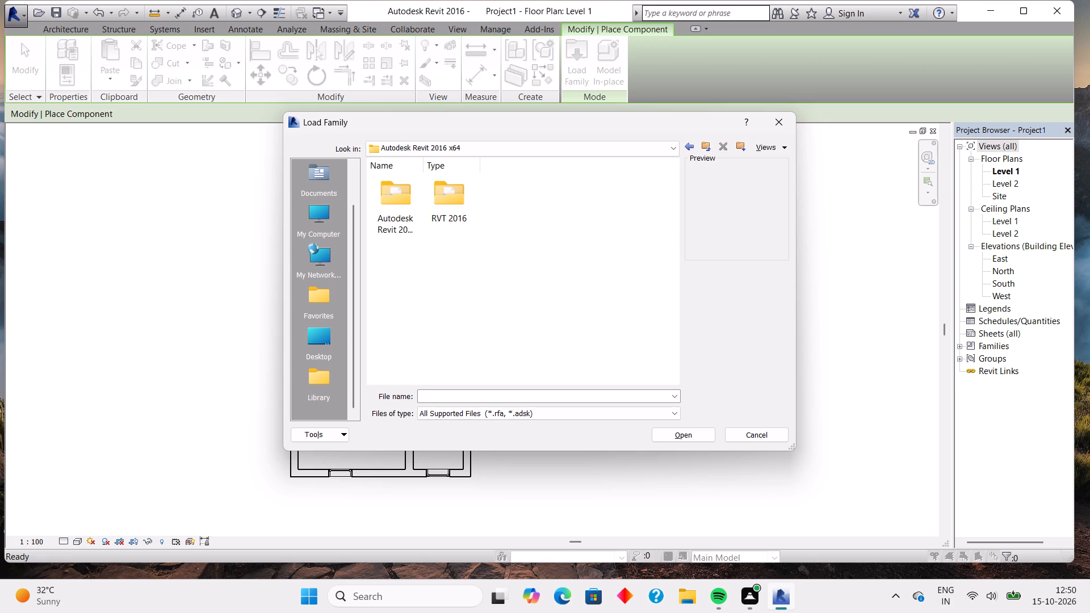
pyautogui.click(427, 220)
pyautogui.doubleClick(439, 213)
pyautogui.doubleClick(547, 204)
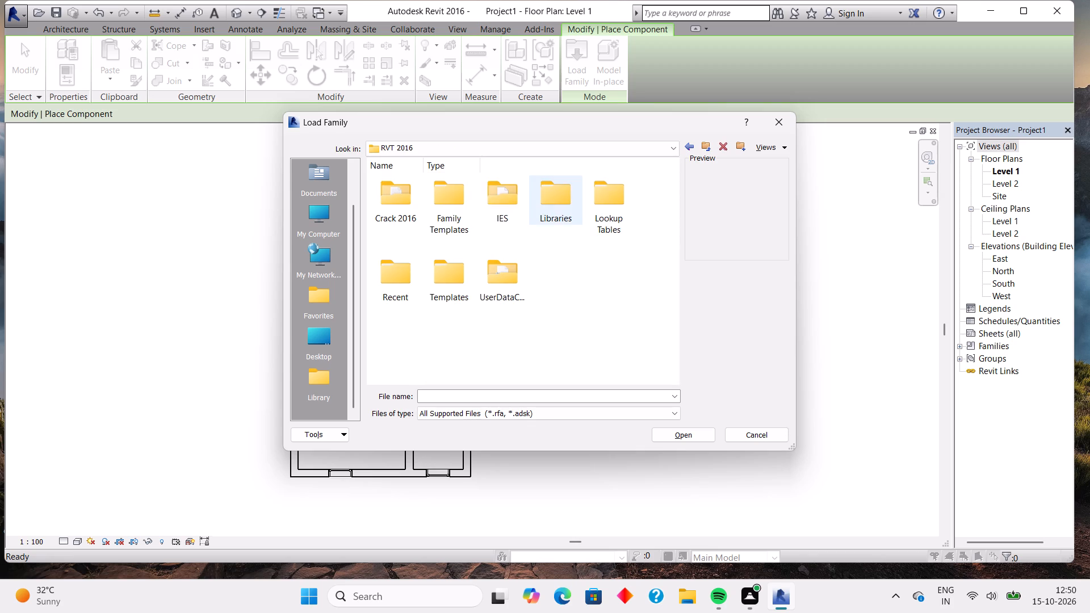
pyautogui.doubleClick(448, 207)
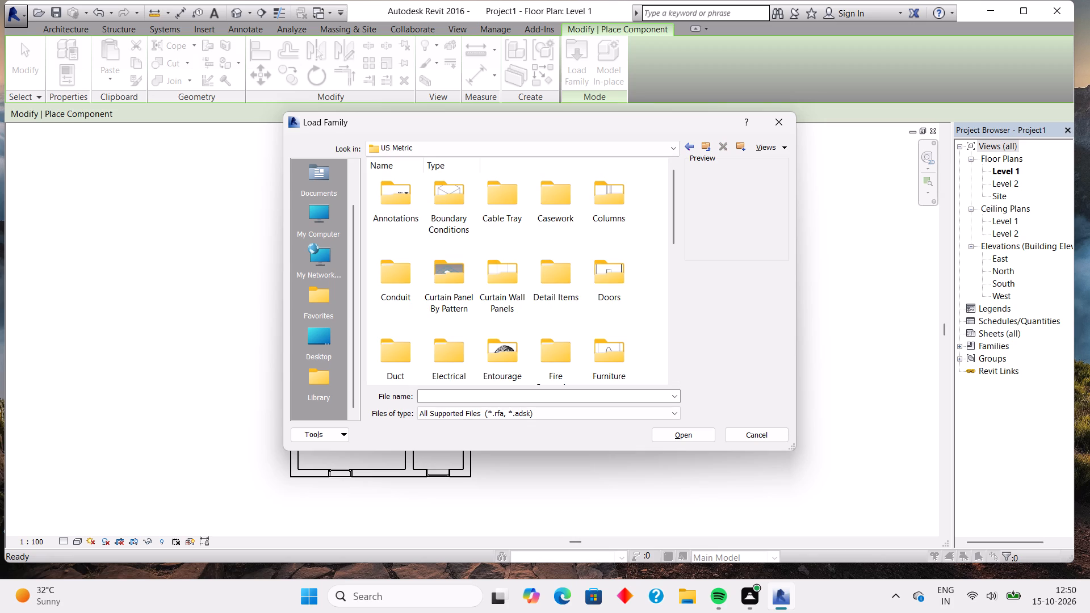
pyautogui.doubleClick(607, 340)
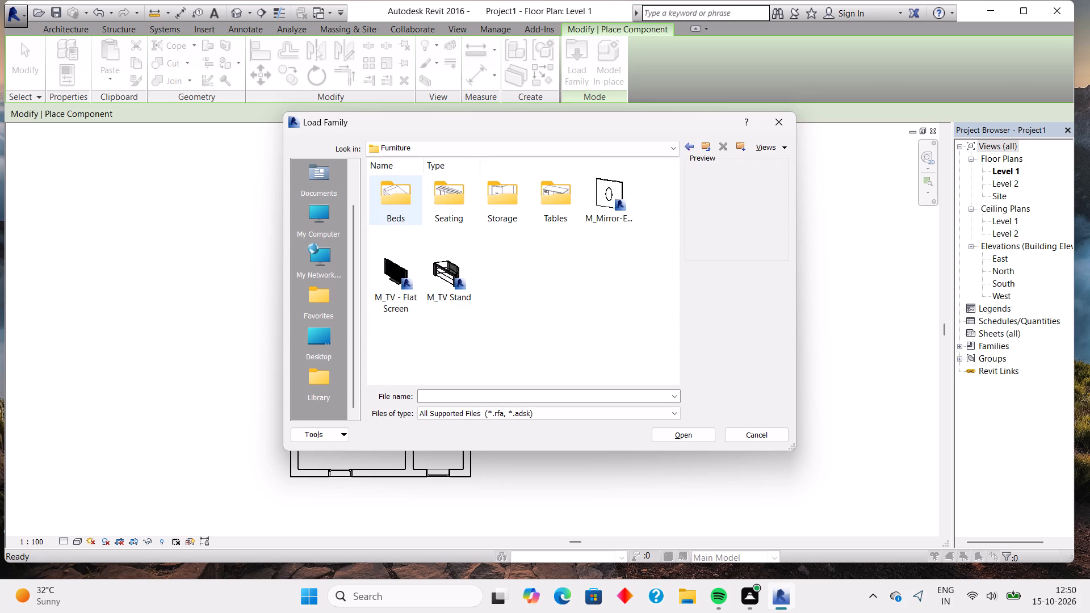
pyautogui.doubleClick(451, 197)
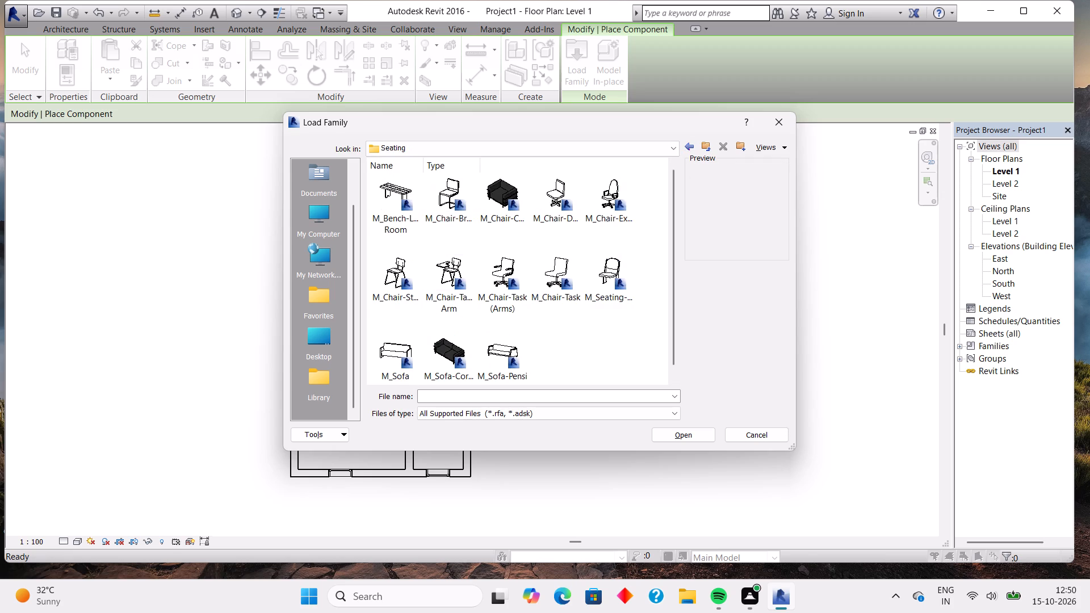
pyautogui.doubleClick(487, 351)
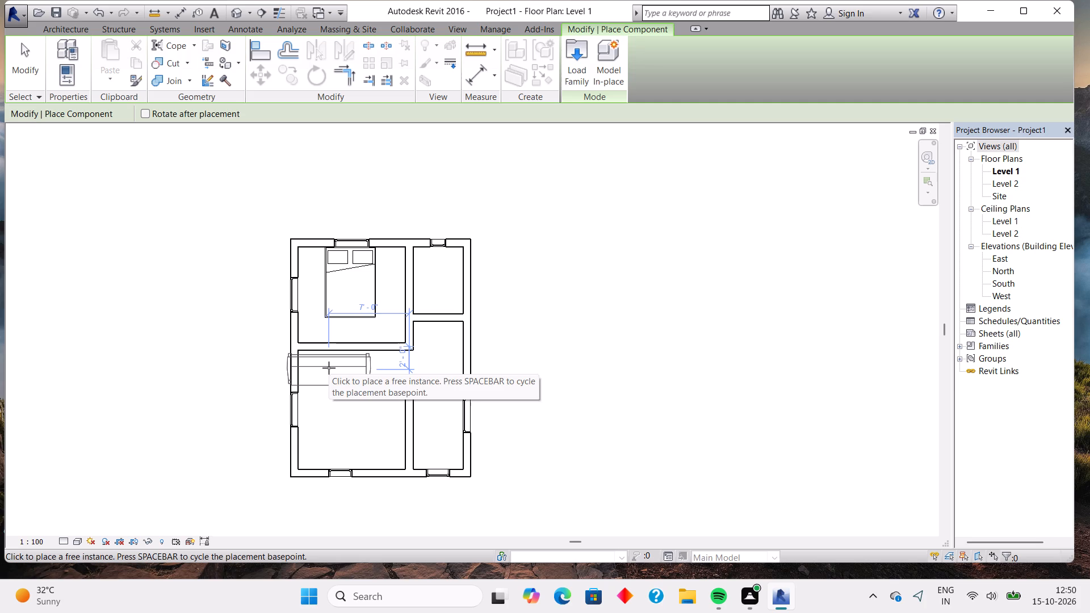
# Place the sofa upright along the lower-left room's left wall, its centre about 7'-0" above the bottom wall and 8'-0" from the partition.
pyautogui.press('space')
pyautogui.press('space')
pyautogui.press('space')
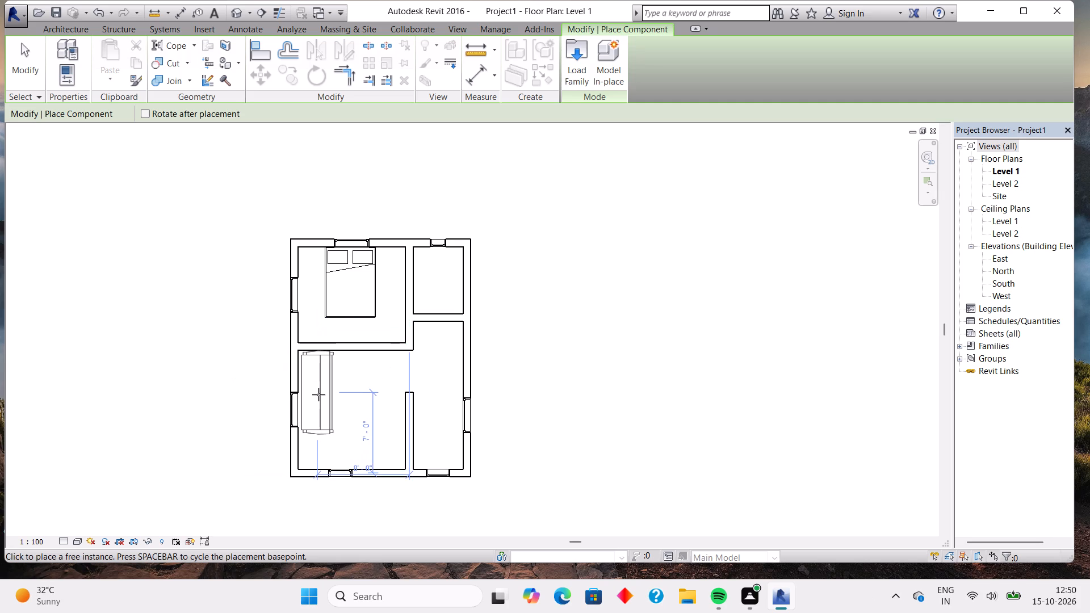
pyautogui.click(318, 394)
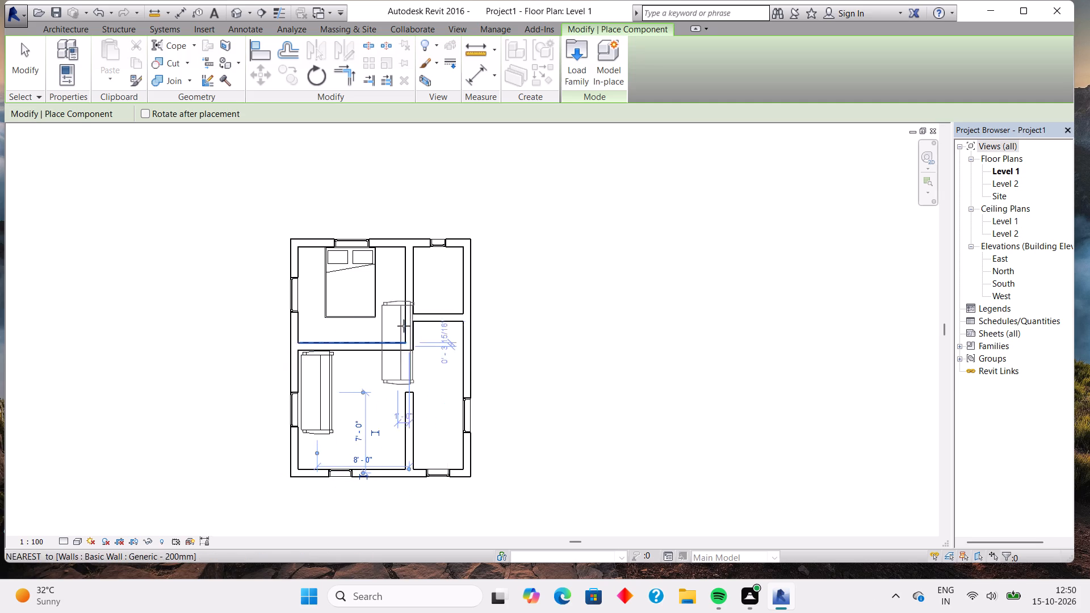
# Place a second sofa horizontally along the lower-left room's bottom wall, its centre about 6'-0" from the left wall and 2'-0" from the bottom wall.
pyautogui.press('space')
pyautogui.press('space')
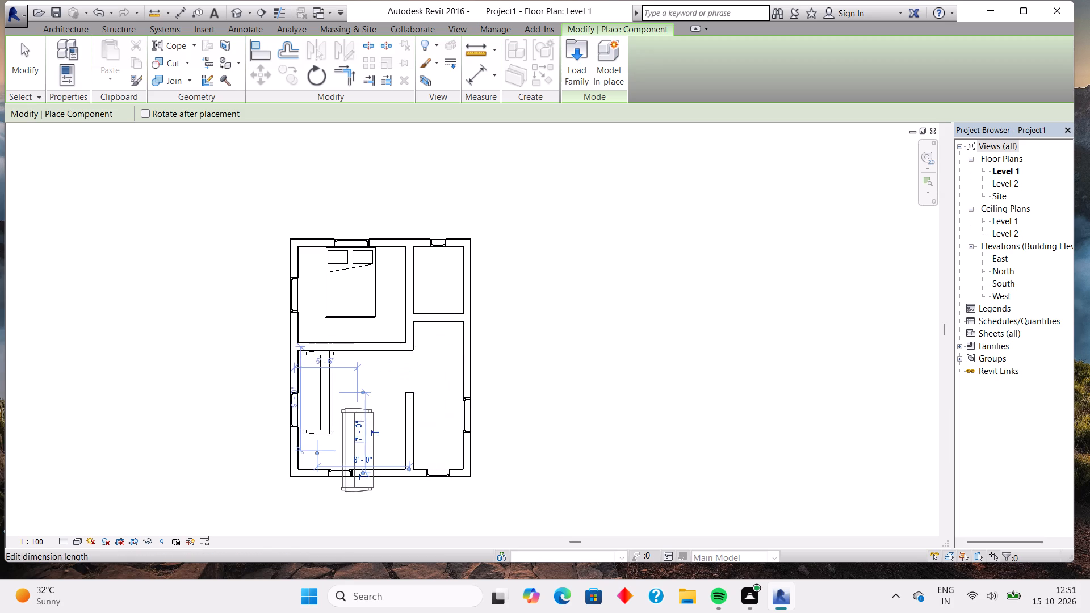
pyautogui.press('space')
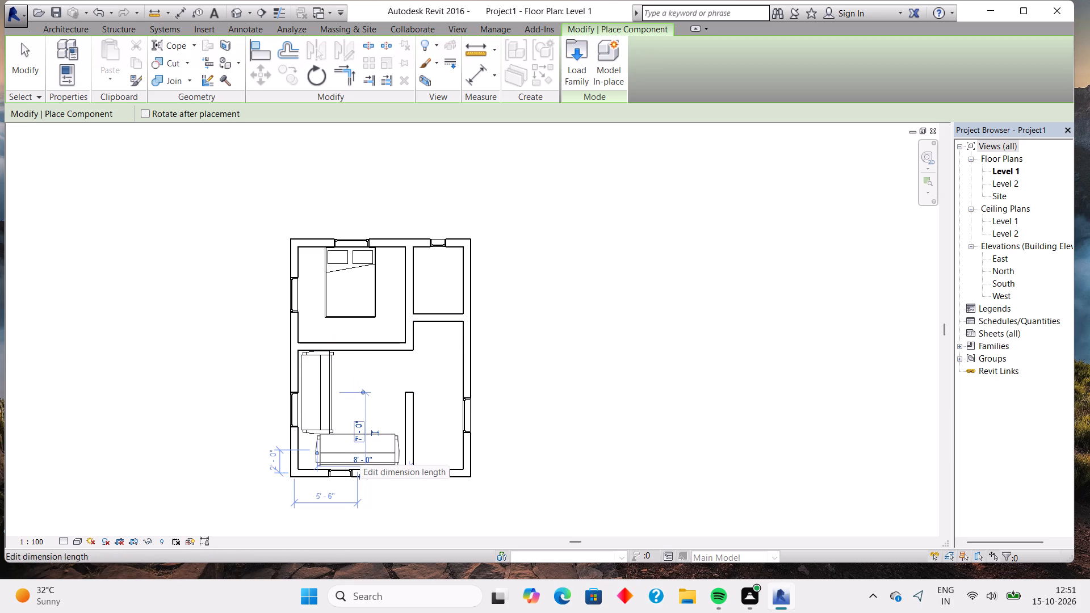
pyautogui.click(360, 448)
pyautogui.press('Escape')
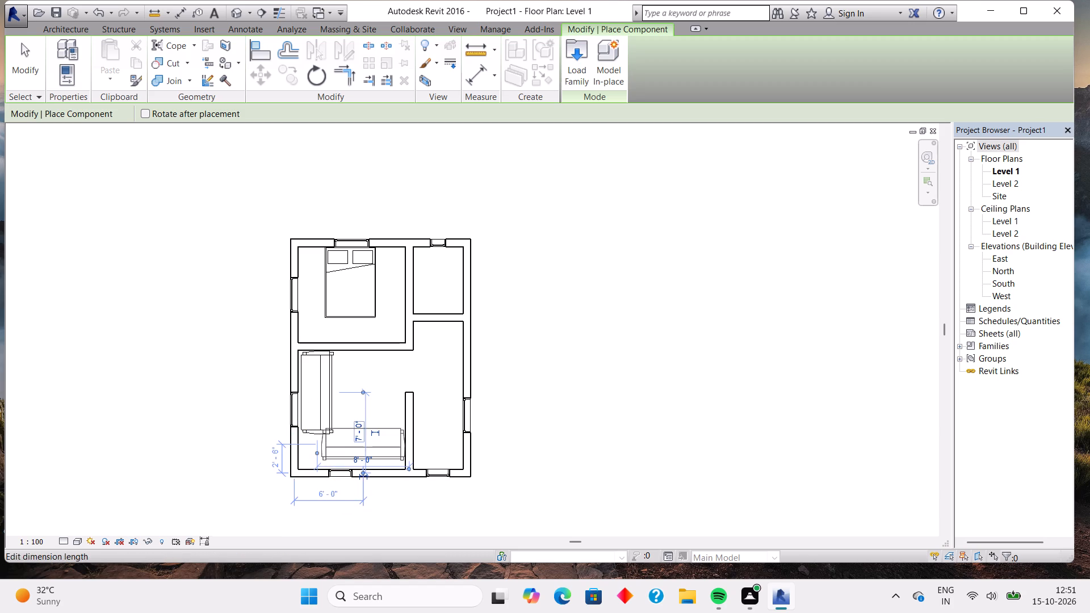
pyautogui.click(362, 449)
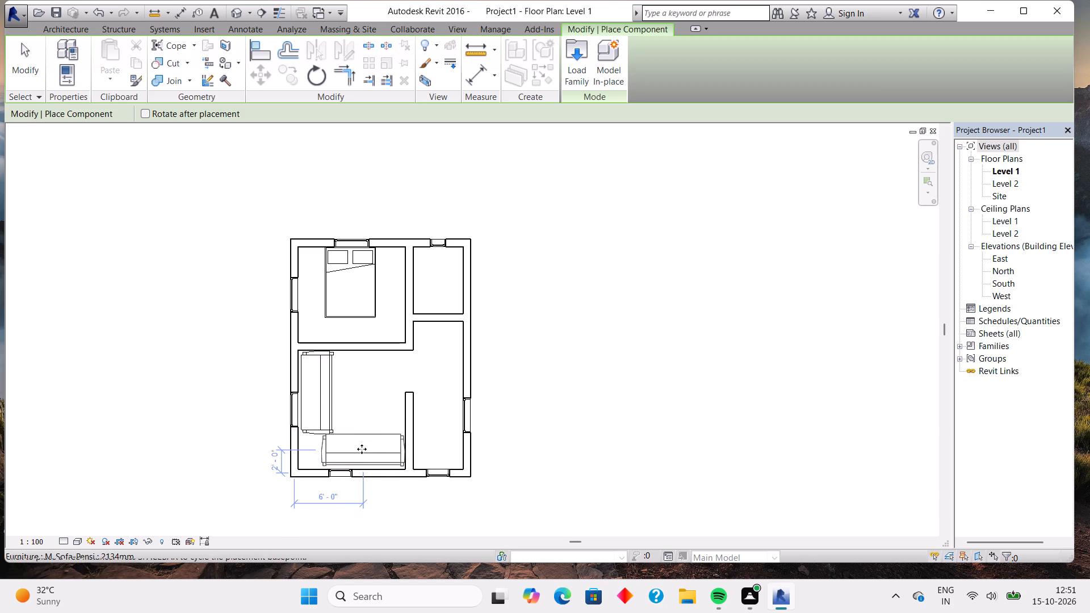
pyautogui.press('Escape')
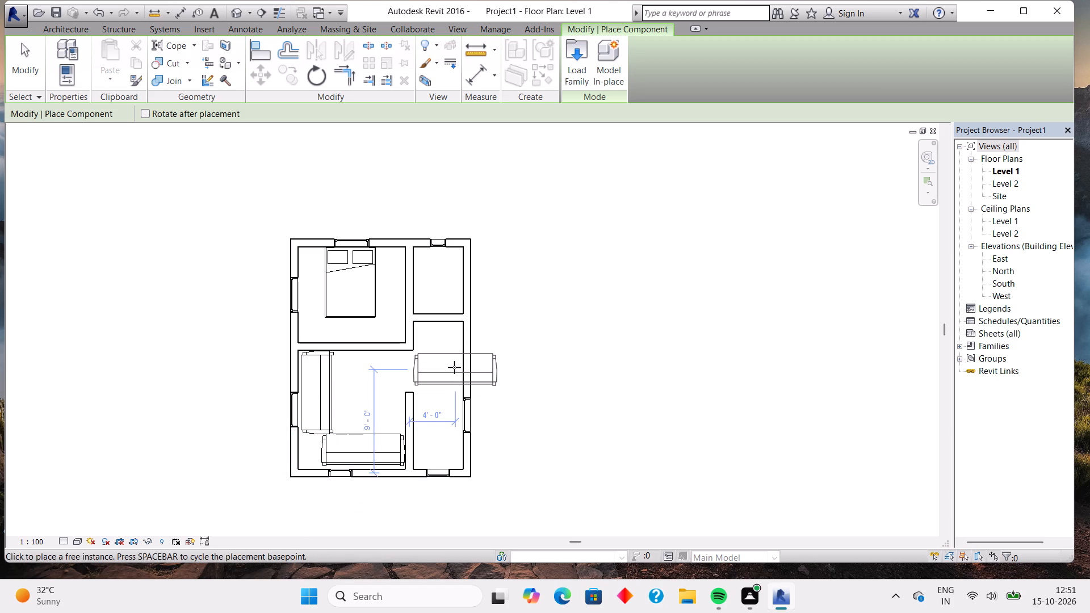
# Load the M_Kitchenette - Small family from the RVT 2016 US Metric library's Specialty Equipment Domestic folder.
pyautogui.click(568, 58)
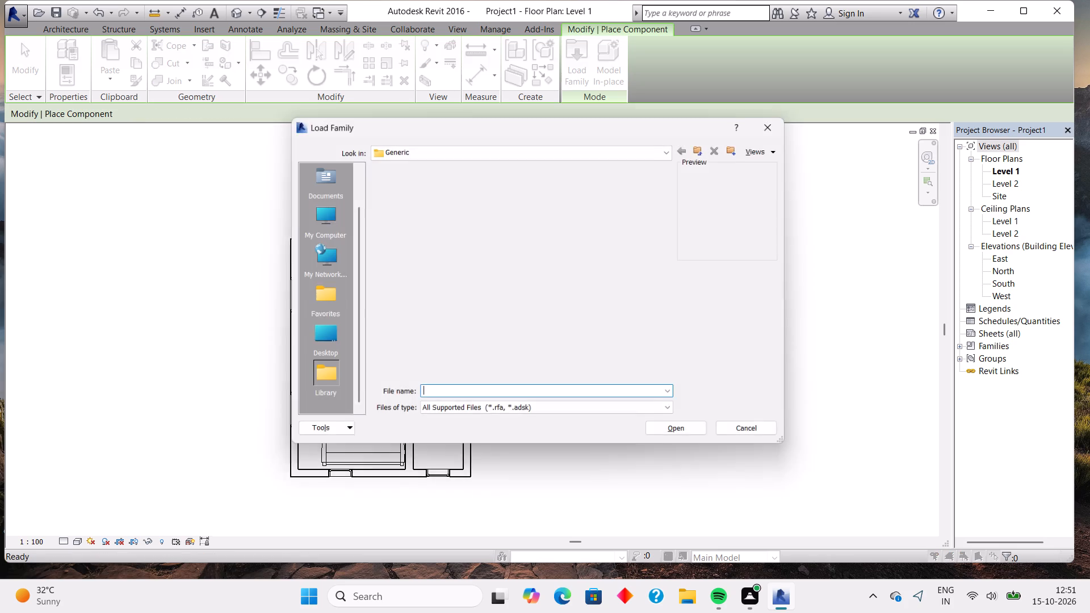
pyautogui.doubleClick(323, 218)
pyautogui.doubleClick(400, 222)
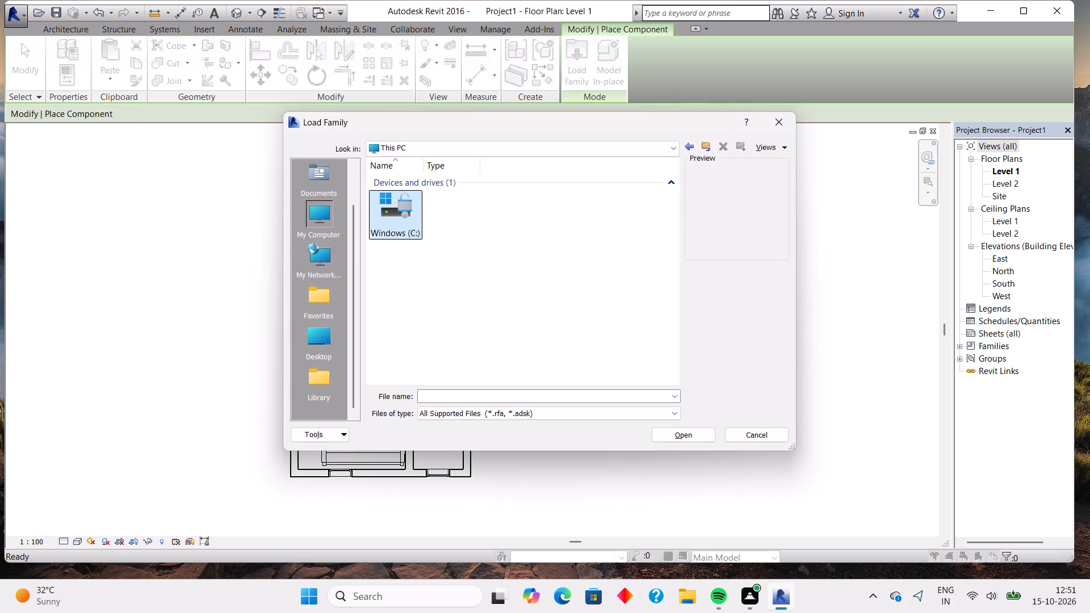
pyautogui.doubleClick(458, 211)
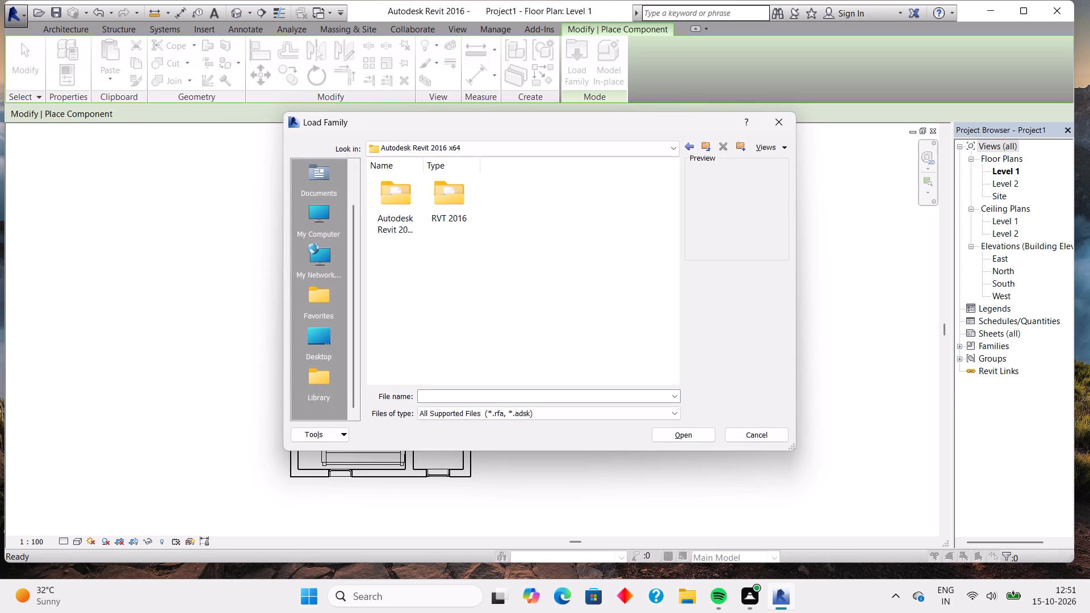
pyautogui.doubleClick(465, 210)
pyautogui.click(438, 211)
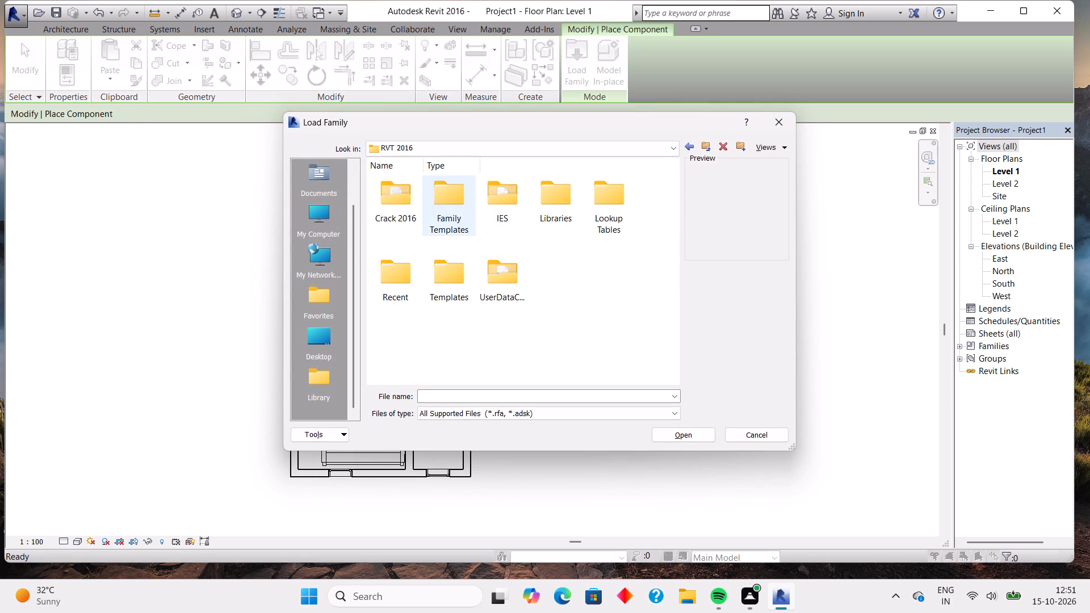
pyautogui.doubleClick(548, 213)
pyautogui.doubleClick(452, 212)
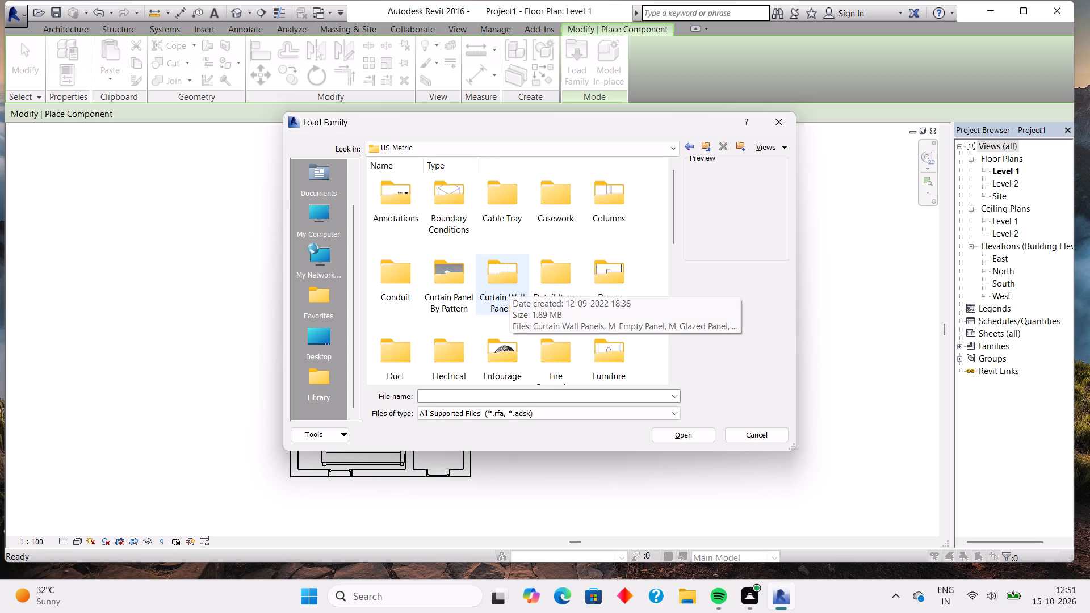
pyautogui.scroll(-3, 592, 283)
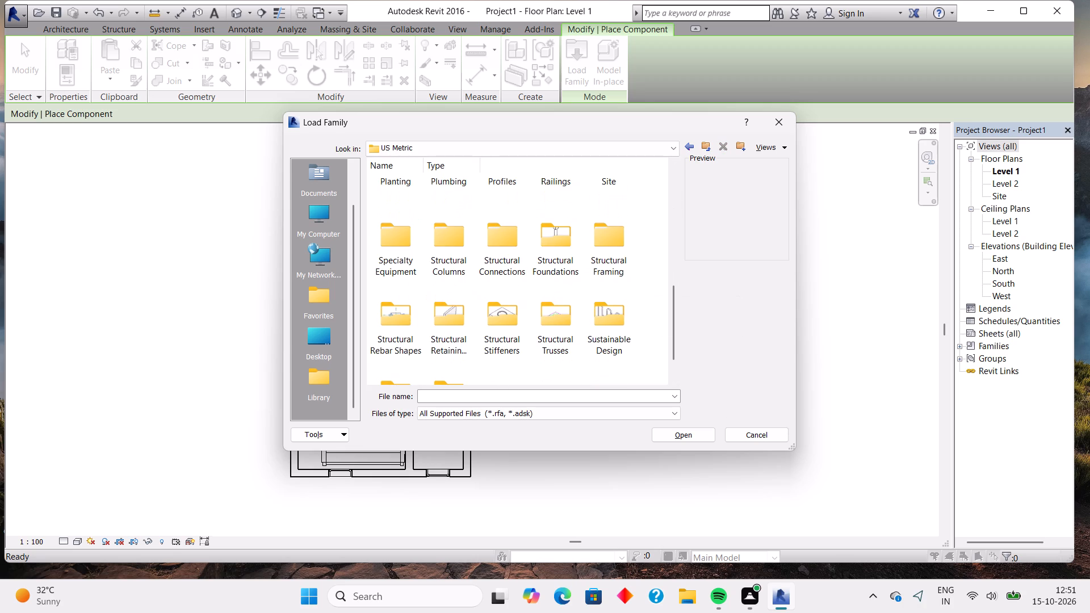
pyautogui.doubleClick(399, 251)
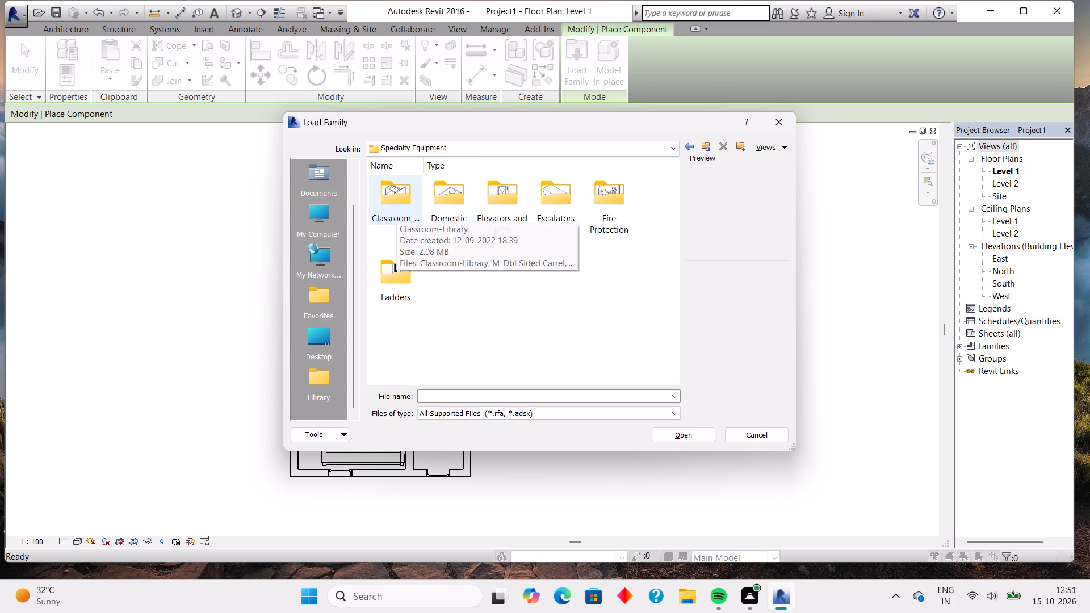
pyautogui.doubleClick(448, 189)
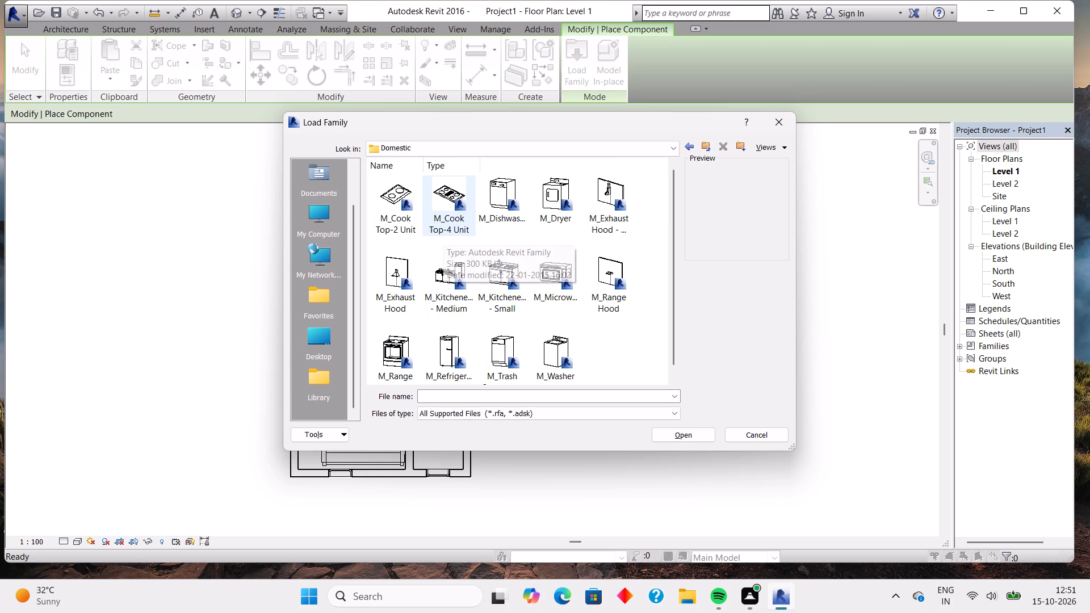
pyautogui.doubleClick(500, 268)
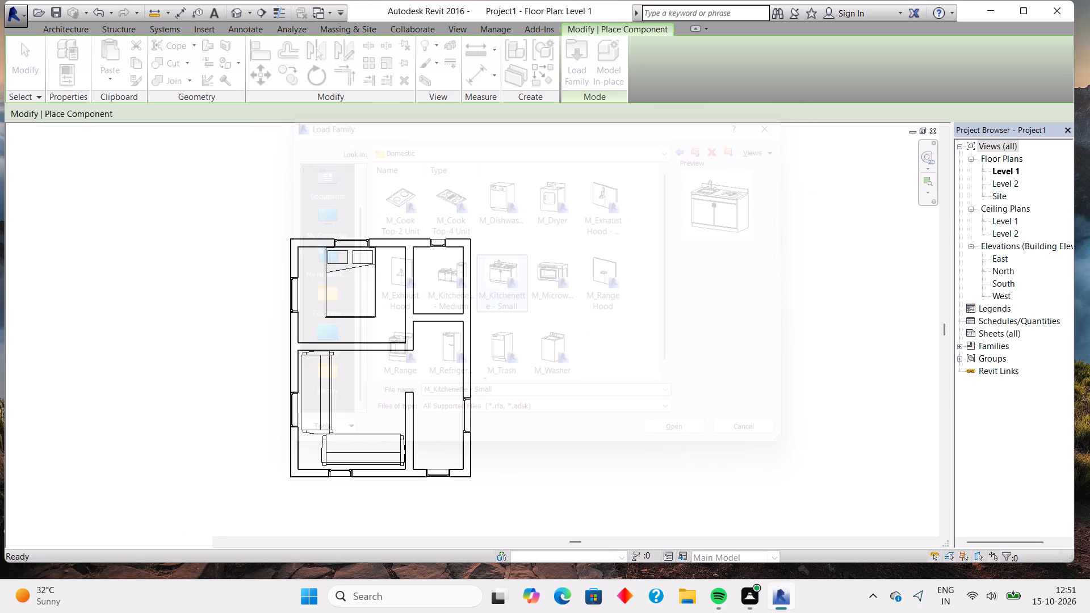
# Place two small kitchenettes in the lower-right room, one along the bottom wall and one rotated along the right wall directly above it.
pyautogui.click(435, 442)
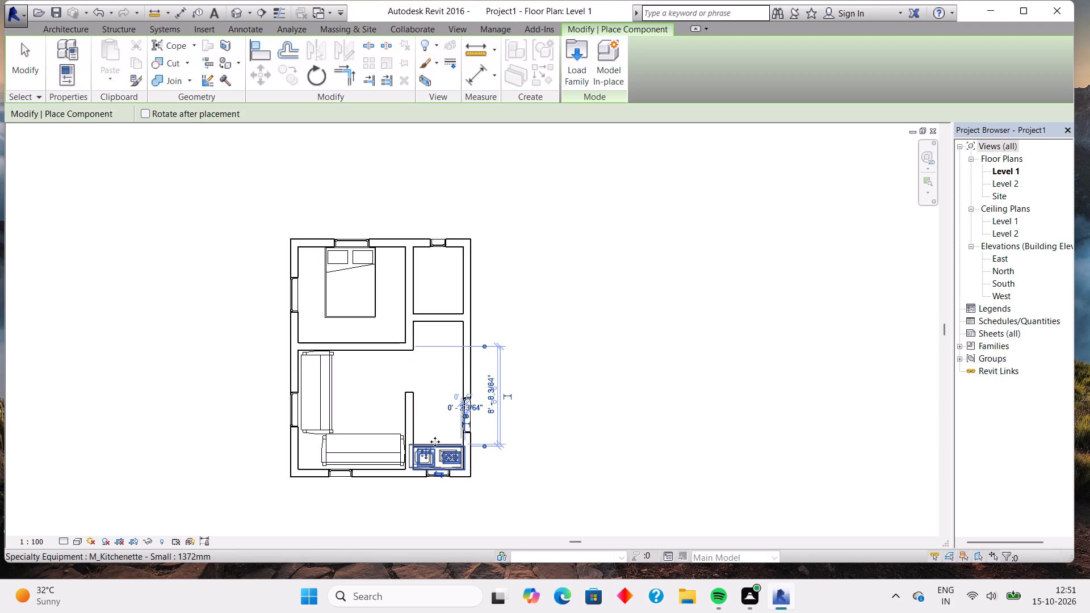
pyautogui.press('Escape')
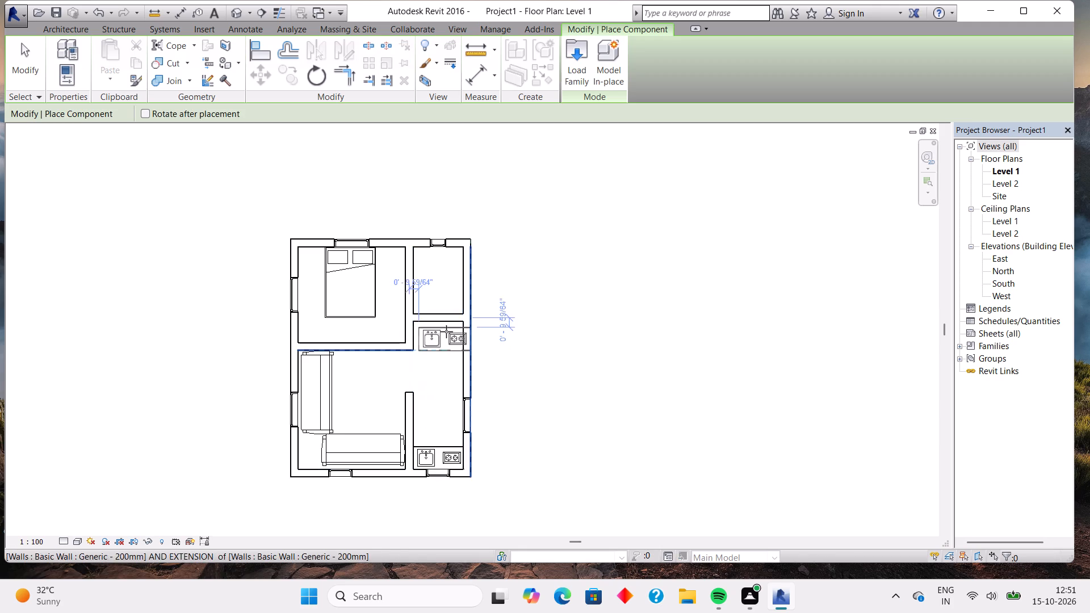
pyautogui.press('space')
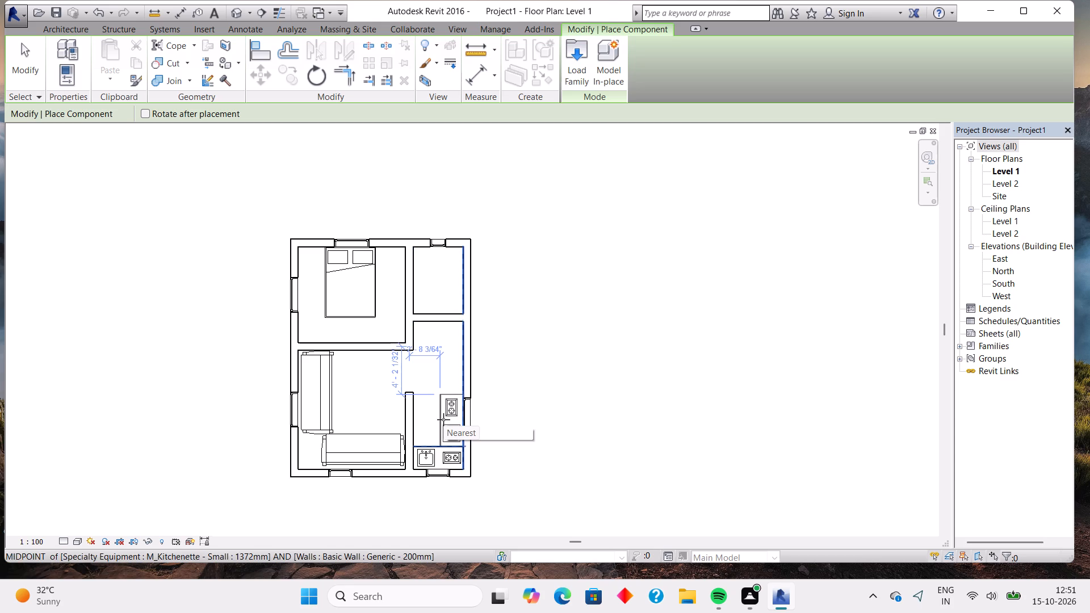
pyautogui.click(443, 419)
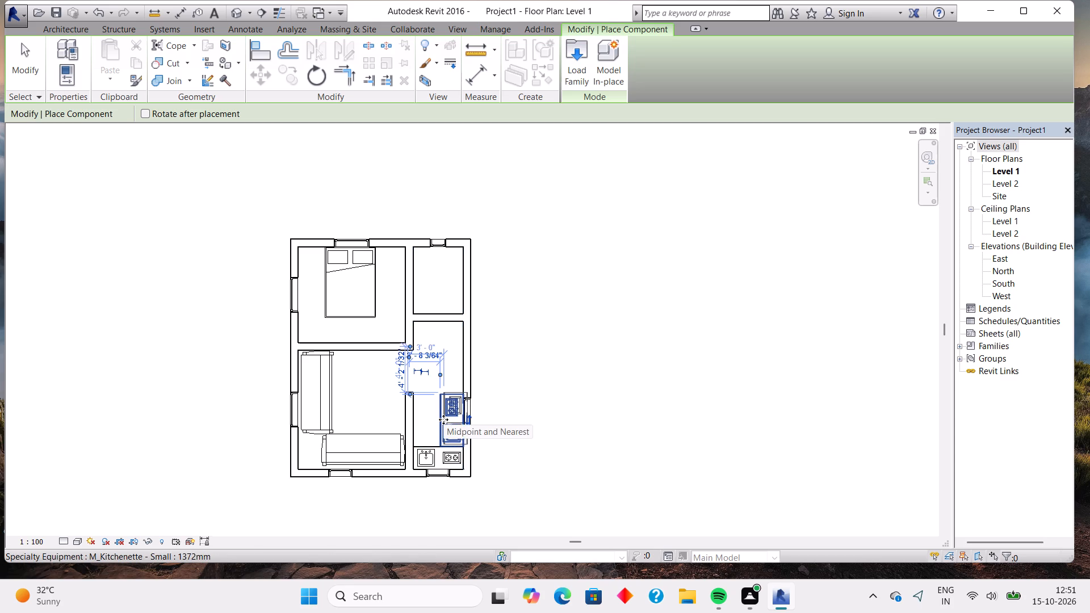
pyautogui.press('Escape')
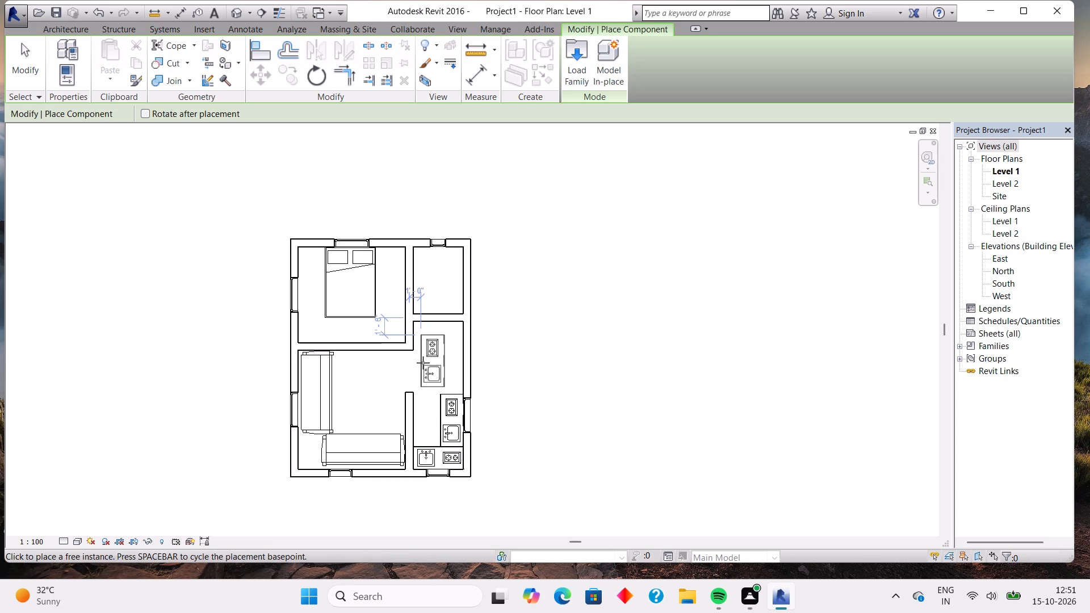
# Load the last toilet family in the RVT 2016 US Metric library's Water Closets folder, under Plumbing, Architectural, Fixtures.
pyautogui.click(571, 66)
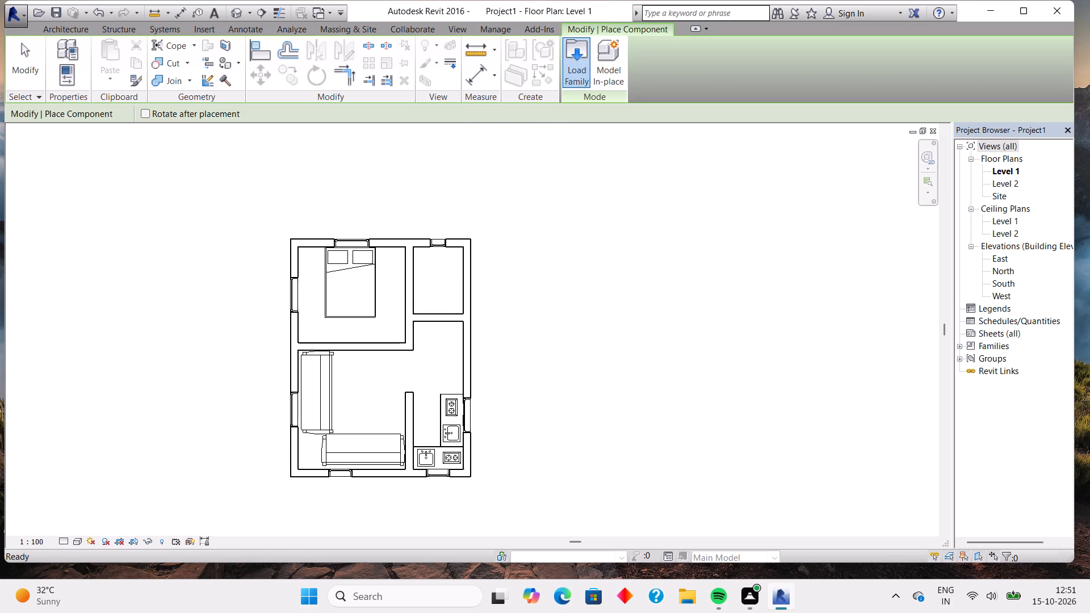
pyautogui.doubleClick(322, 229)
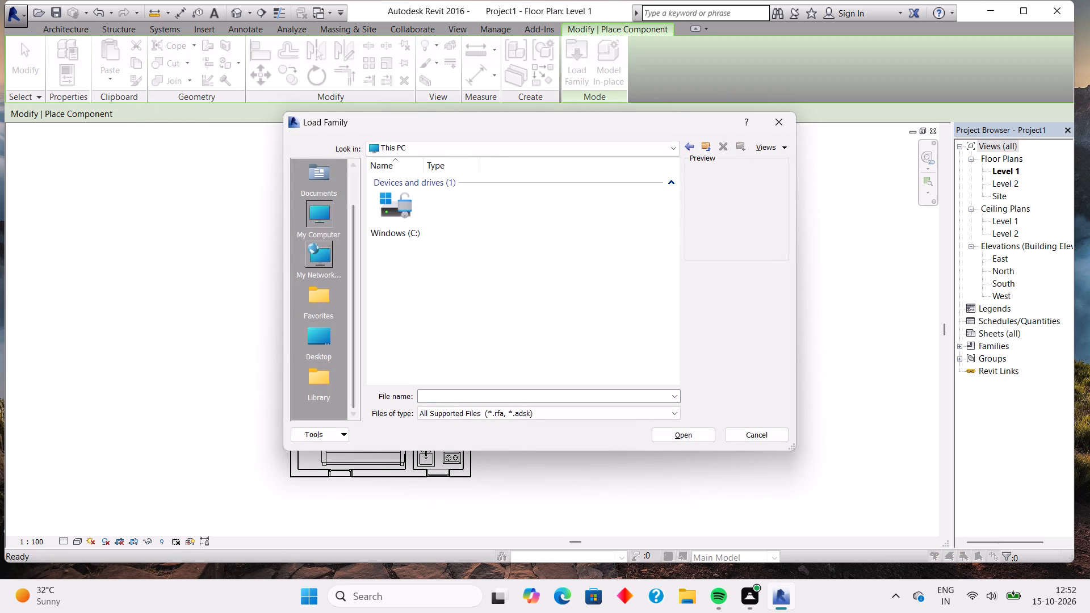
pyautogui.doubleClick(397, 216)
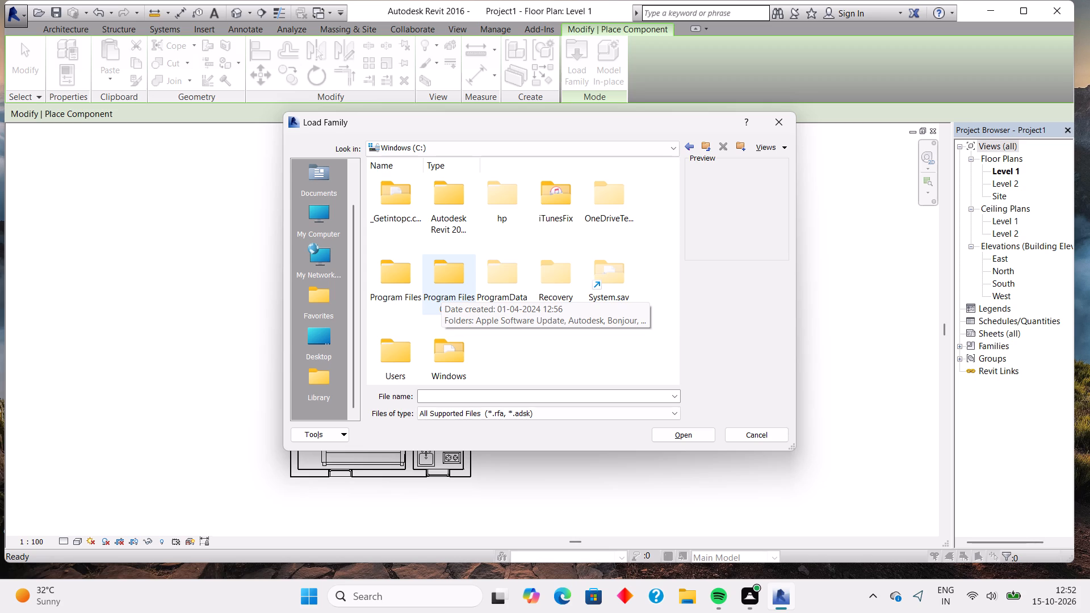
pyautogui.doubleClick(439, 203)
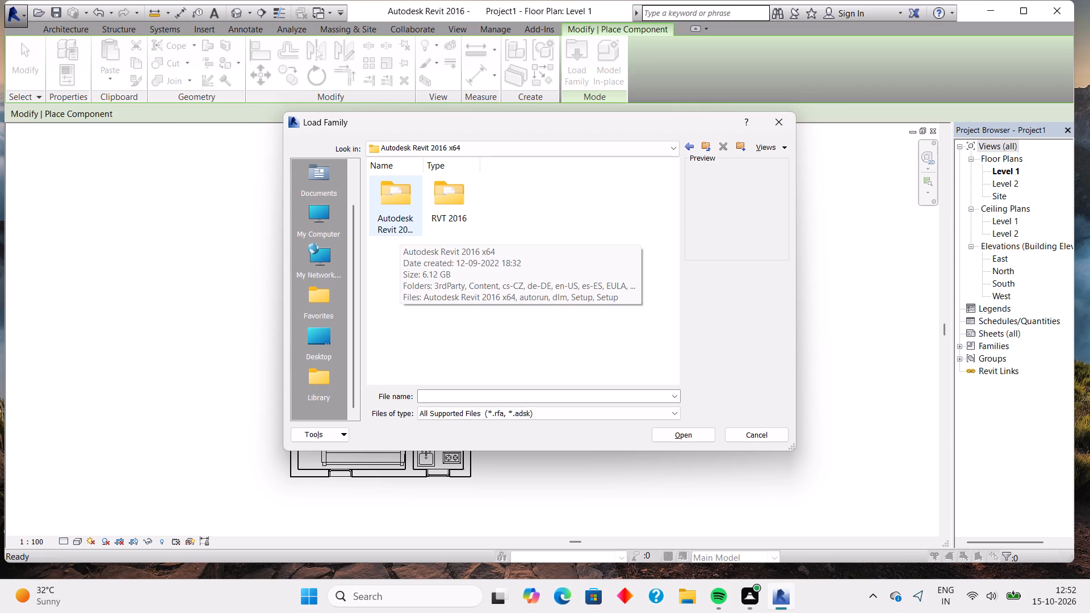
pyautogui.doubleClick(445, 188)
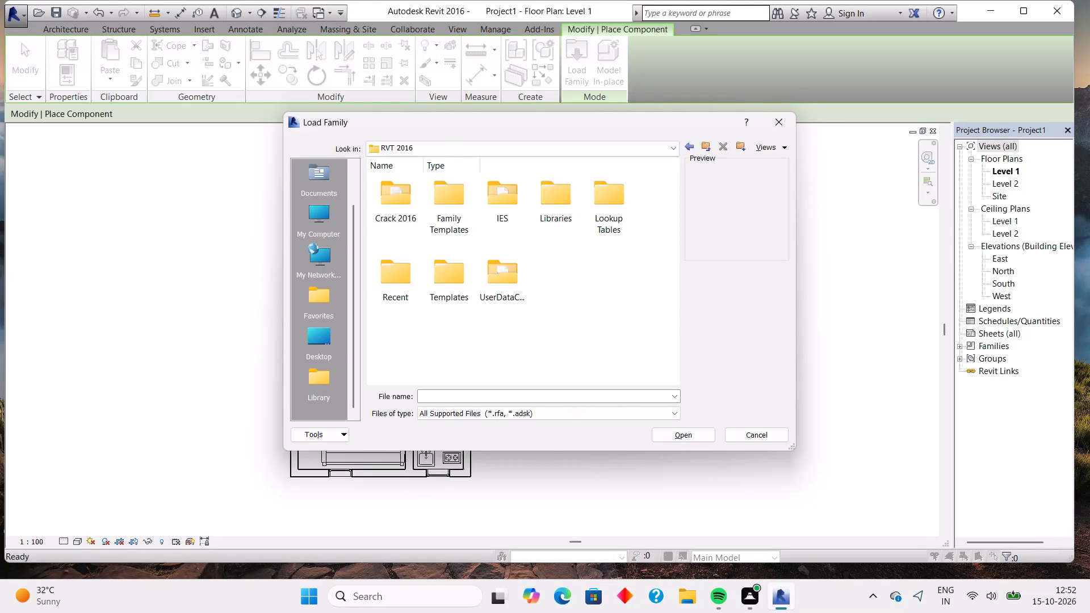
pyautogui.doubleClick(546, 216)
pyautogui.doubleClick(443, 222)
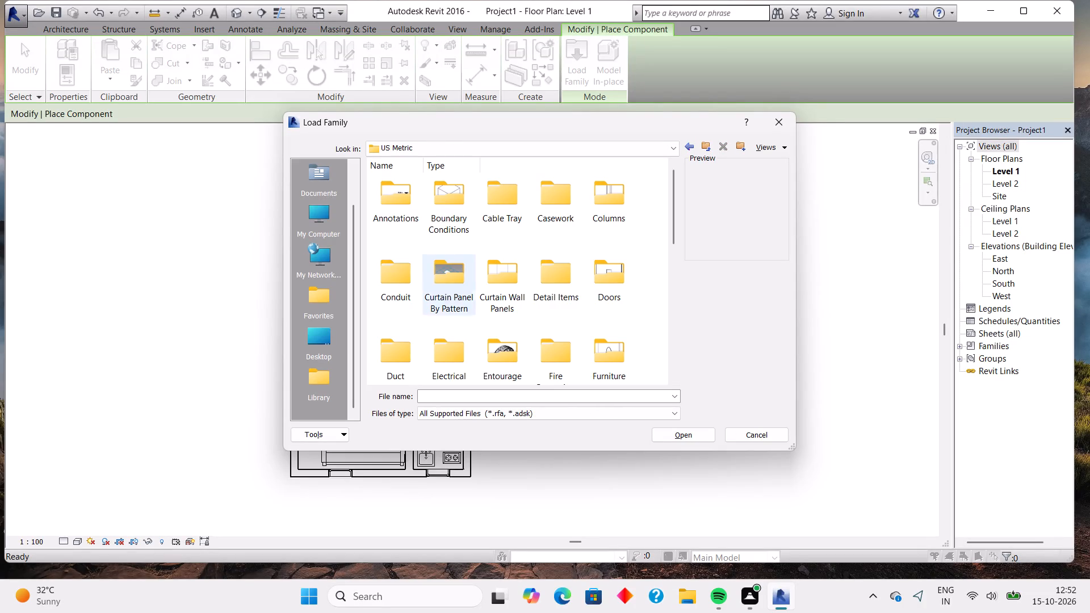
pyautogui.scroll(-1, 555, 283)
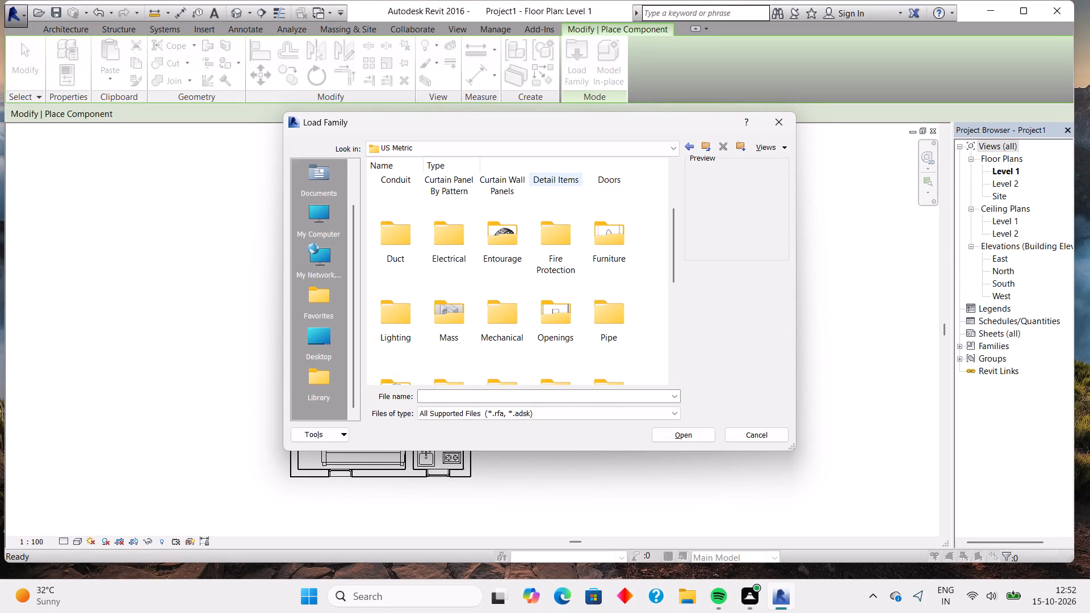
pyautogui.scroll(-1, 555, 283)
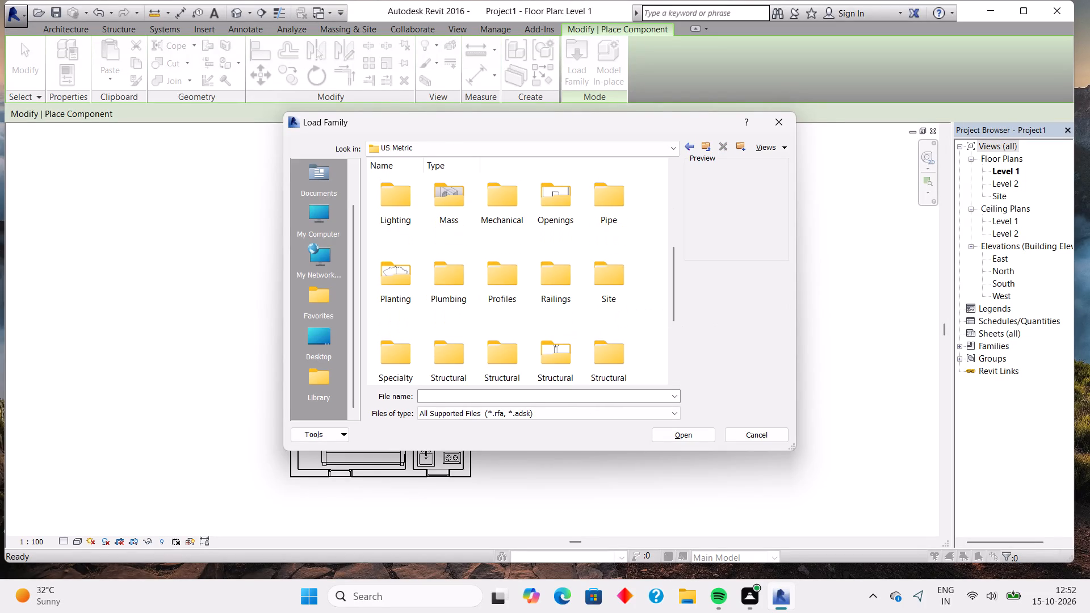
pyautogui.doubleClick(467, 280)
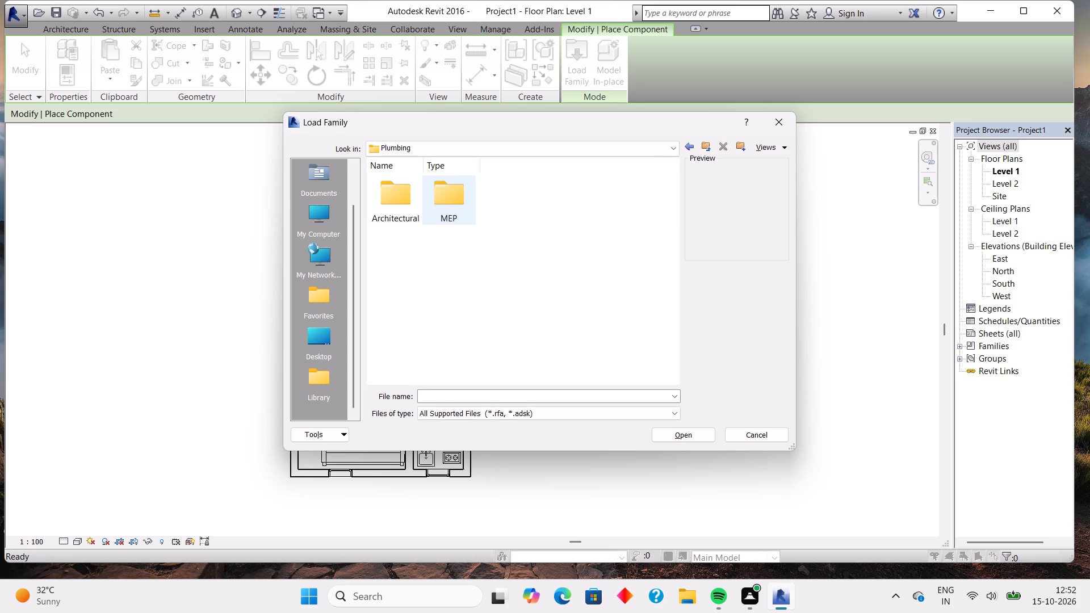
pyautogui.doubleClick(411, 209)
pyautogui.click(370, 209)
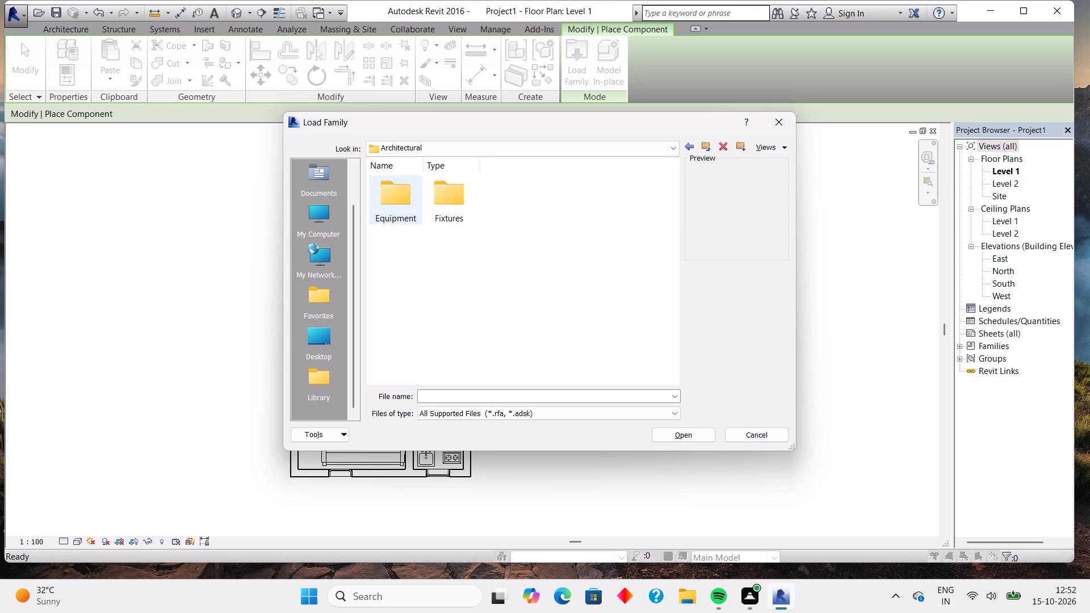
pyautogui.doubleClick(383, 205)
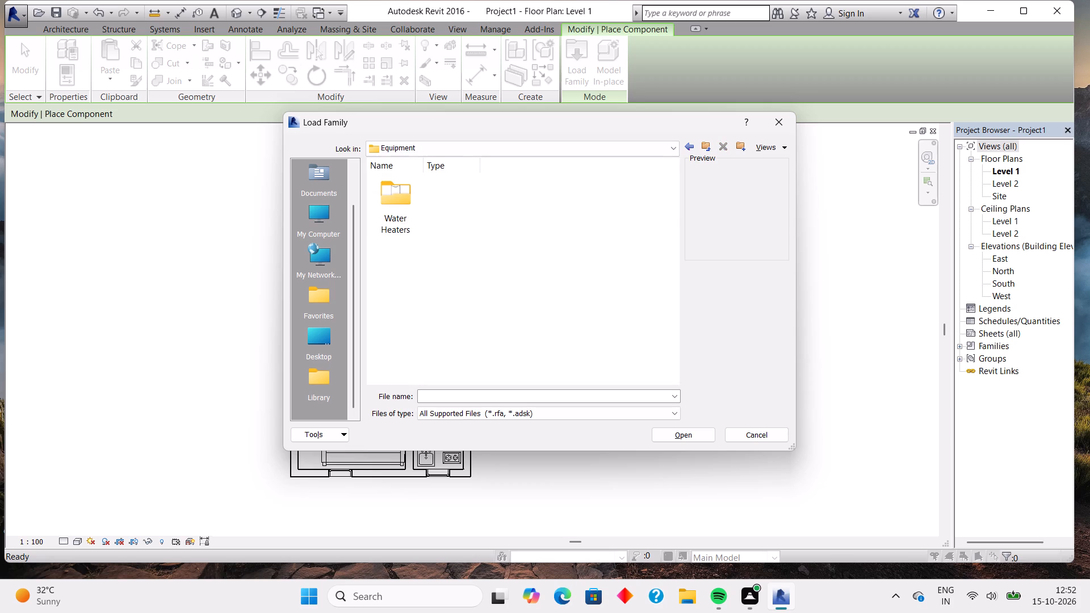
pyautogui.click(685, 147)
pyautogui.doubleClick(446, 209)
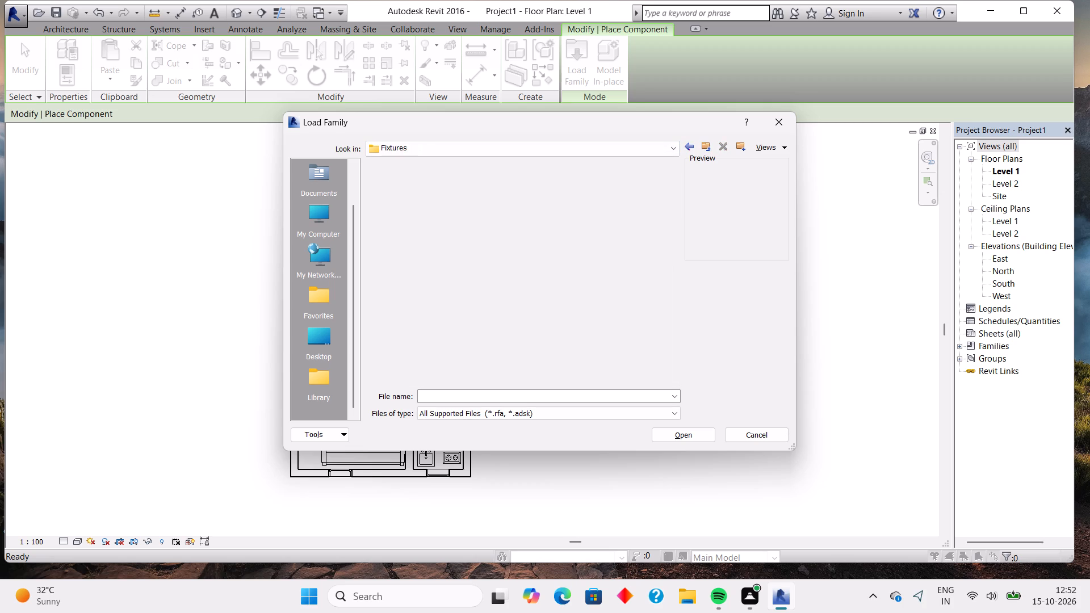
pyautogui.doubleClick(439, 274)
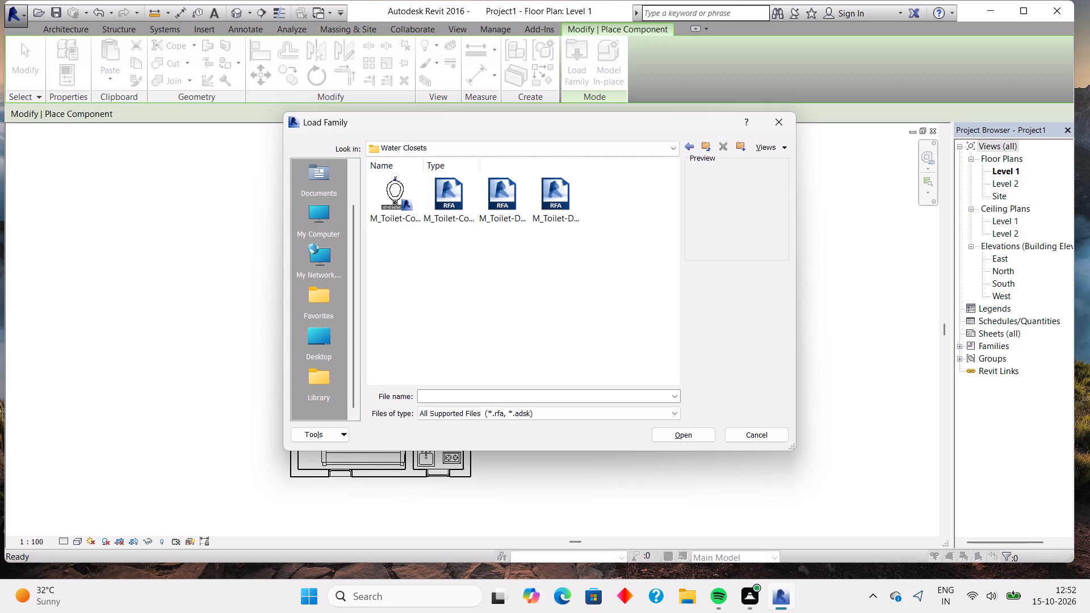
pyautogui.doubleClick(565, 205)
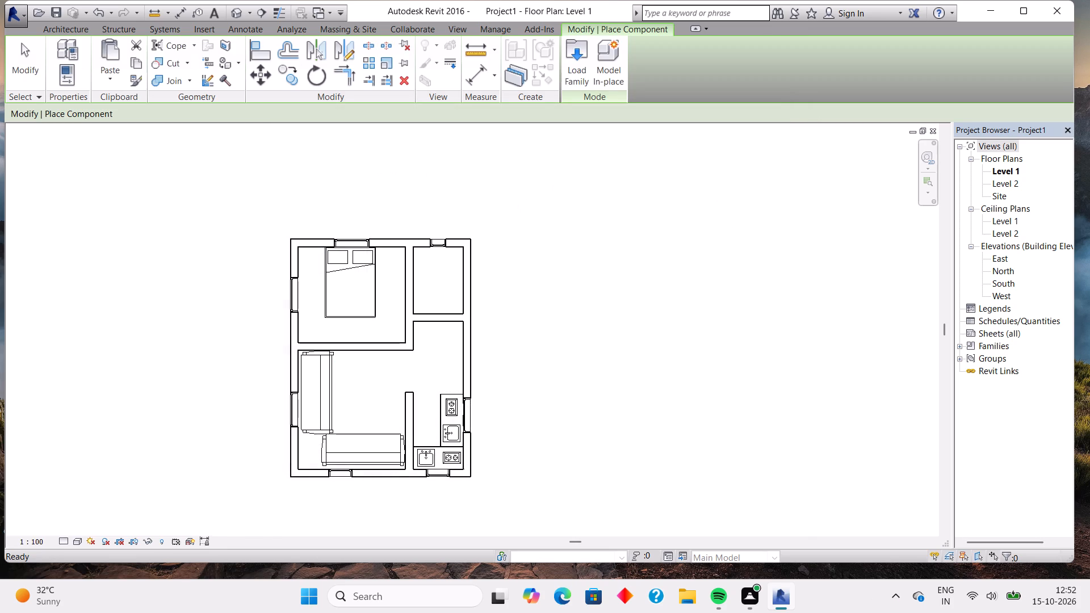
# Place the toilet against the top wall of the upper-right room, its side about 1'-6" from the right wall.
pyautogui.click(439, 266)
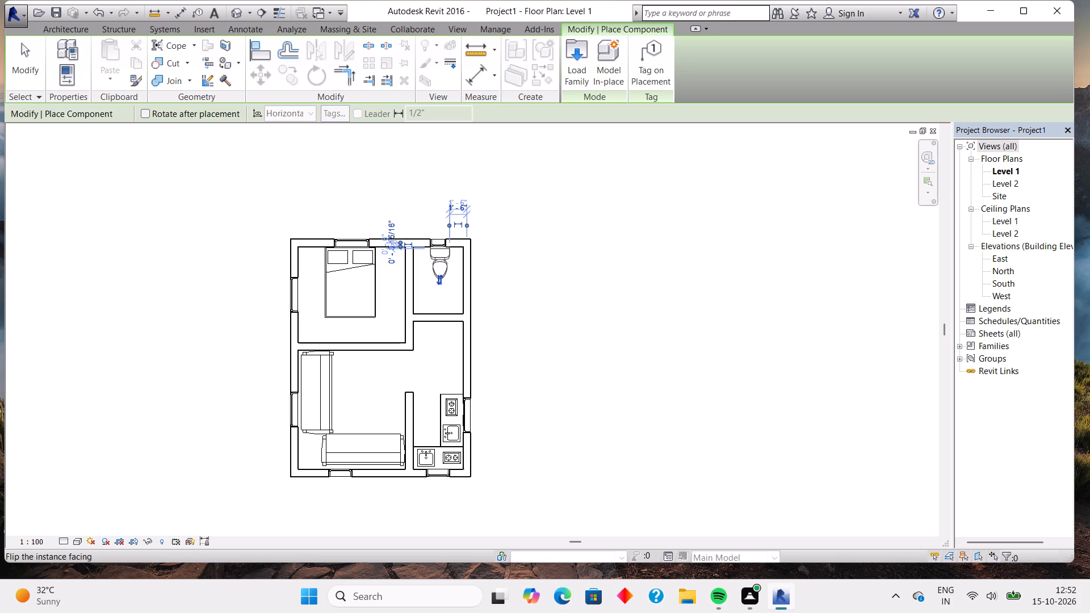
pyautogui.press('Escape')
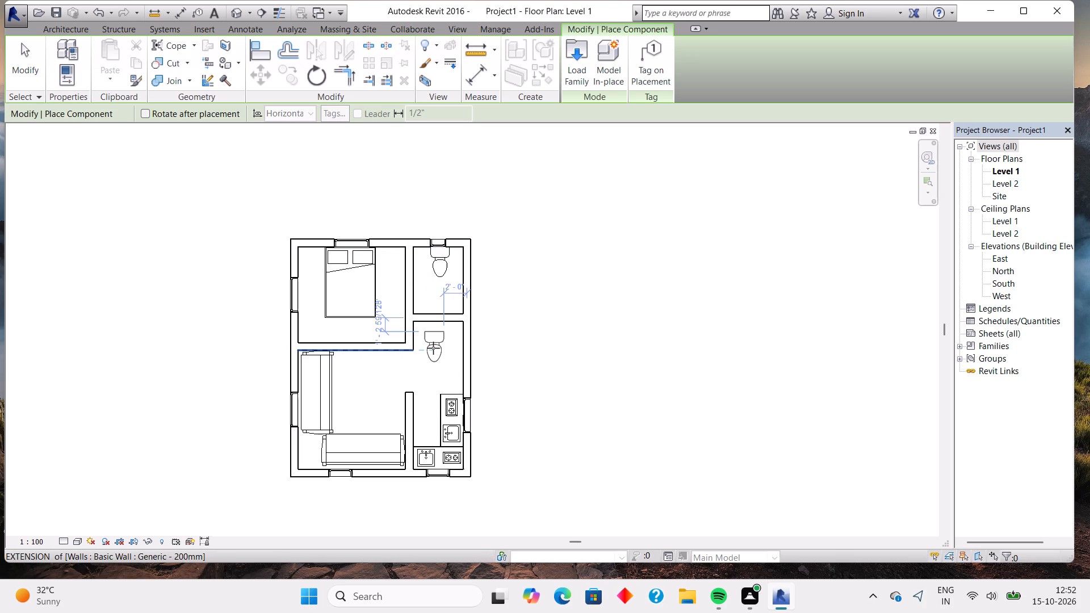
pyautogui.press('Escape')
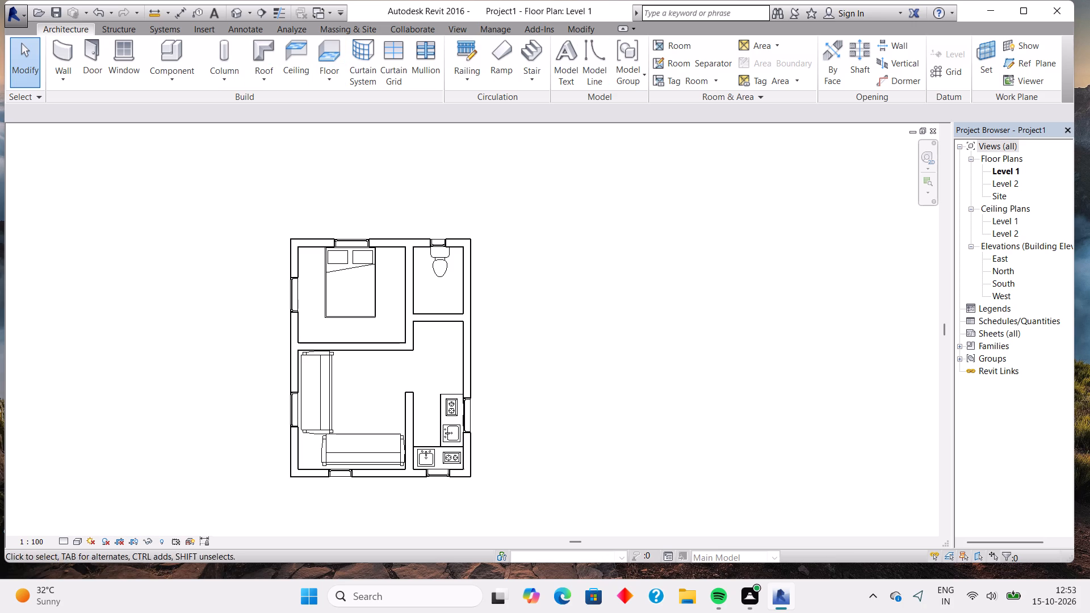
# Add the text note BEDROOM just below the bed in the upper-left room.
pyautogui.click(244, 23)
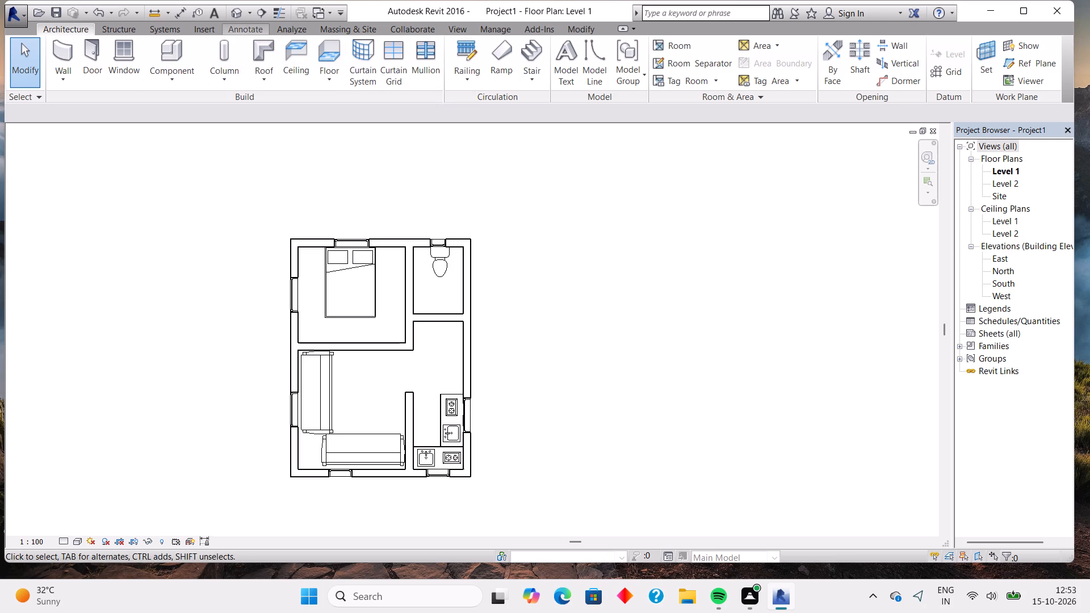
pyautogui.click(244, 27)
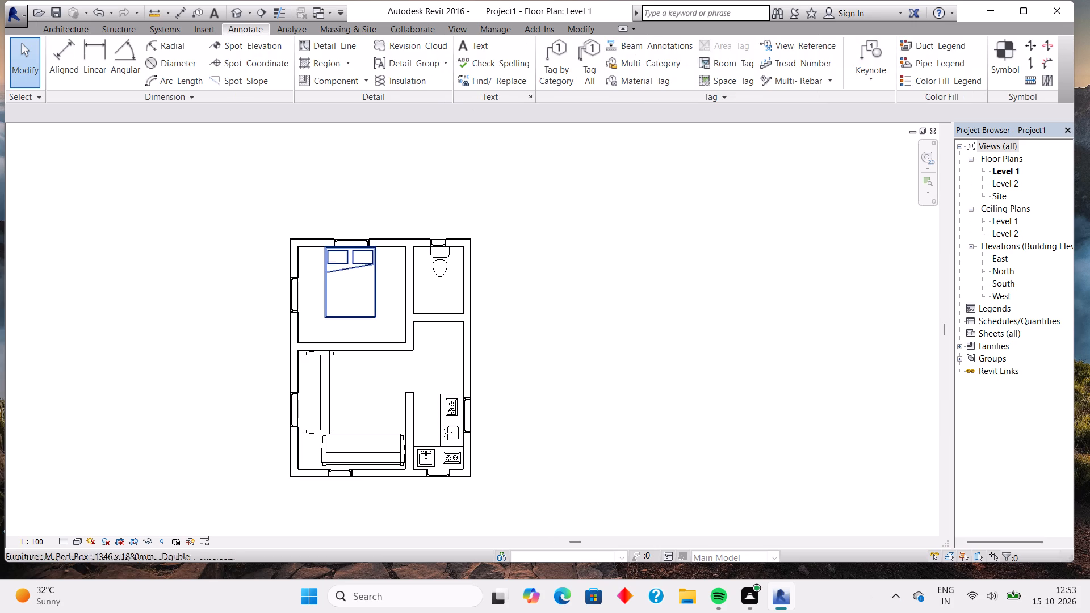
pyautogui.doubleClick(329, 329)
pyautogui.click(499, 51)
pyautogui.click(500, 44)
pyautogui.doubleClick(485, 48)
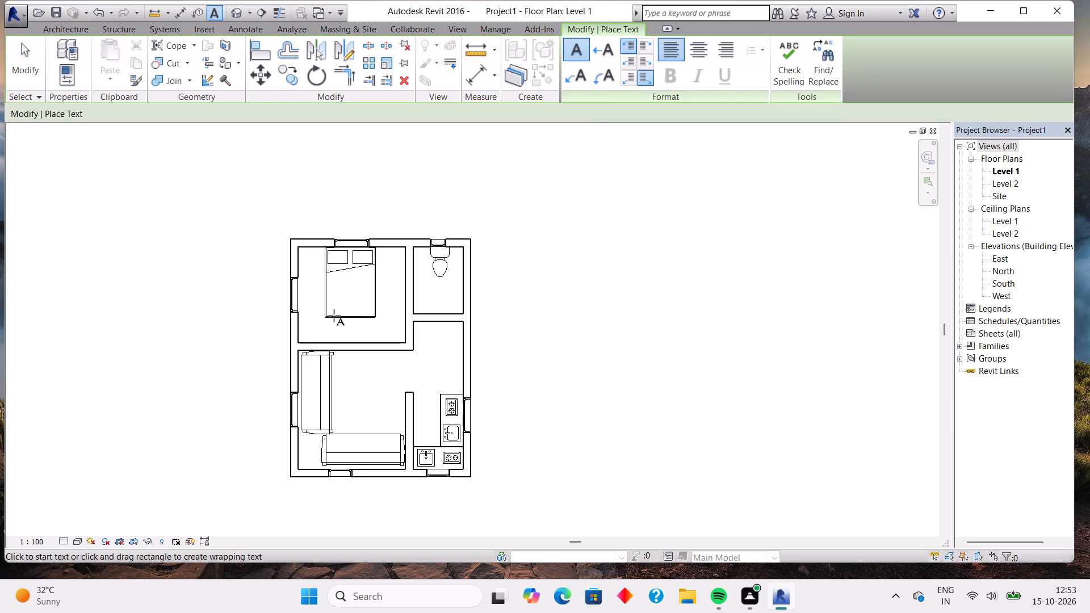
pyautogui.click(324, 329)
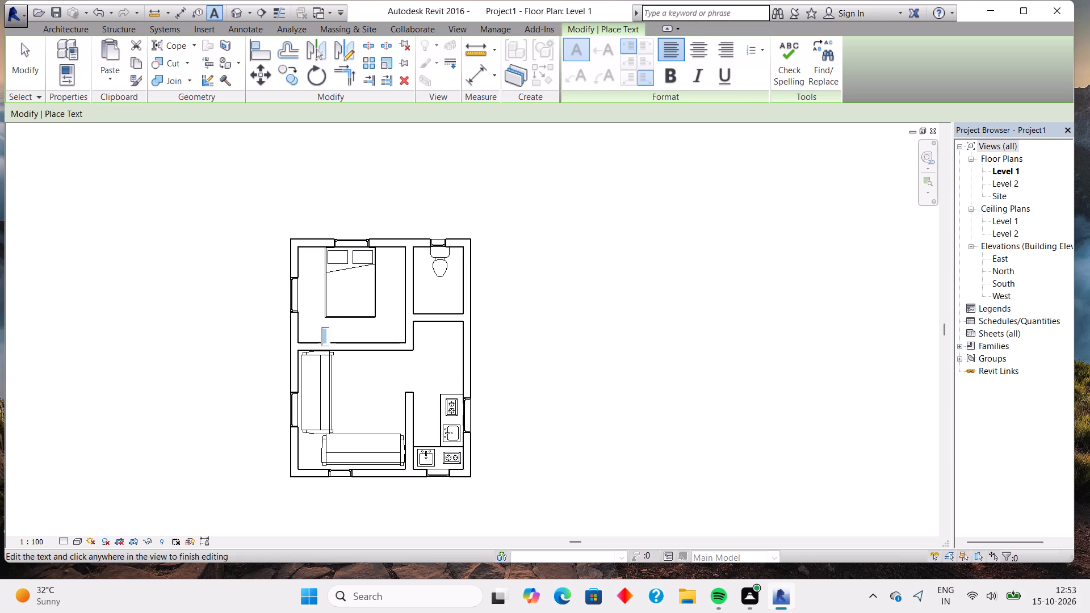
pyautogui.write('BEDR')
pyautogui.write('OOM')
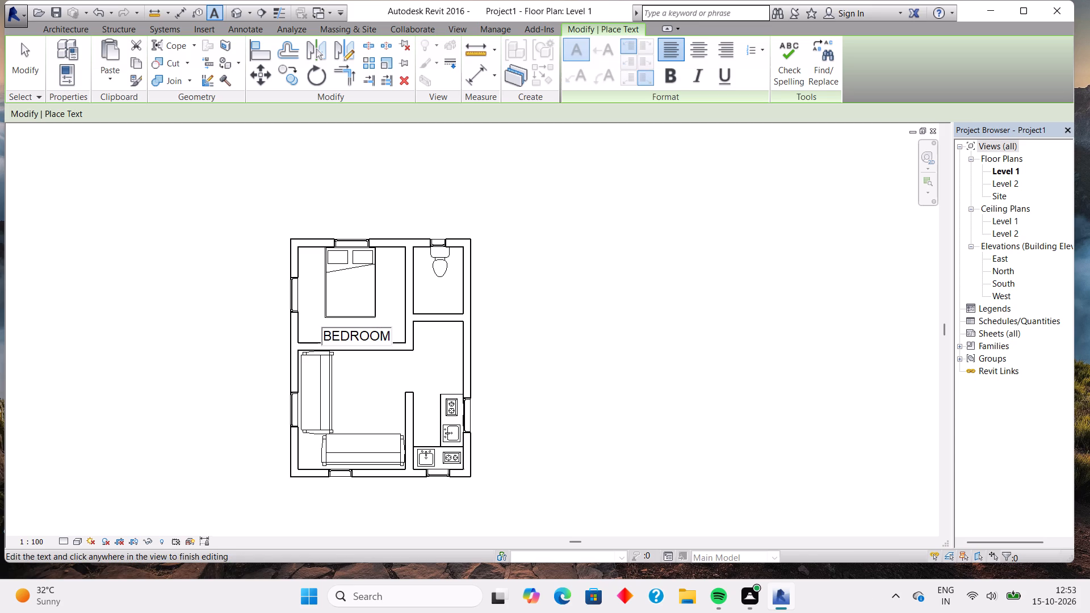
pyautogui.click(417, 306)
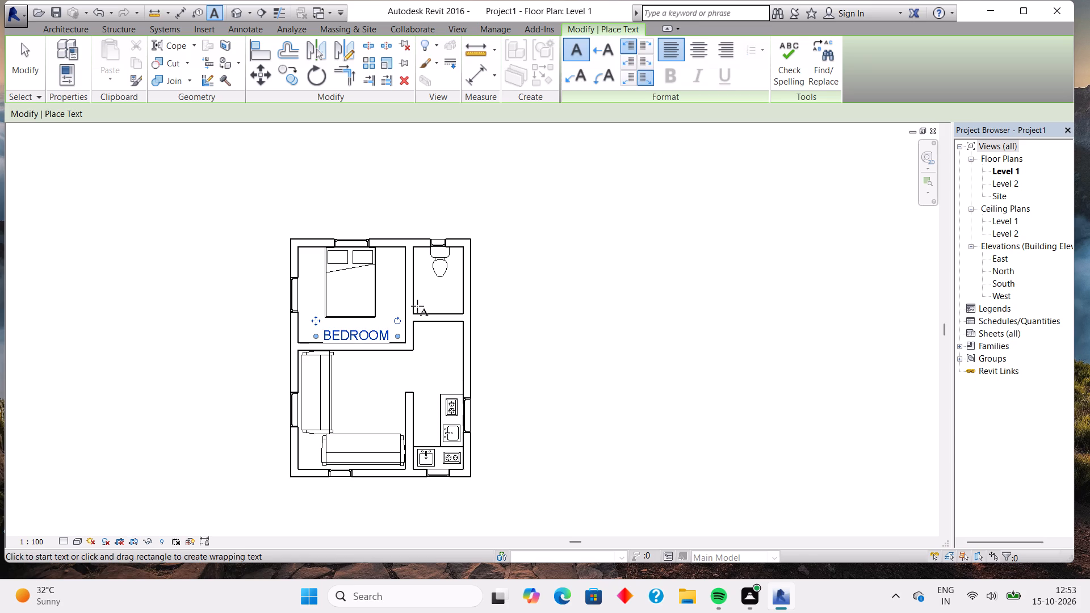
# Add the text notes TOILET below the toilet fixture and LIVING HALL above the horizontal sofa in the lower-left room.
pyautogui.doubleClick(420, 293)
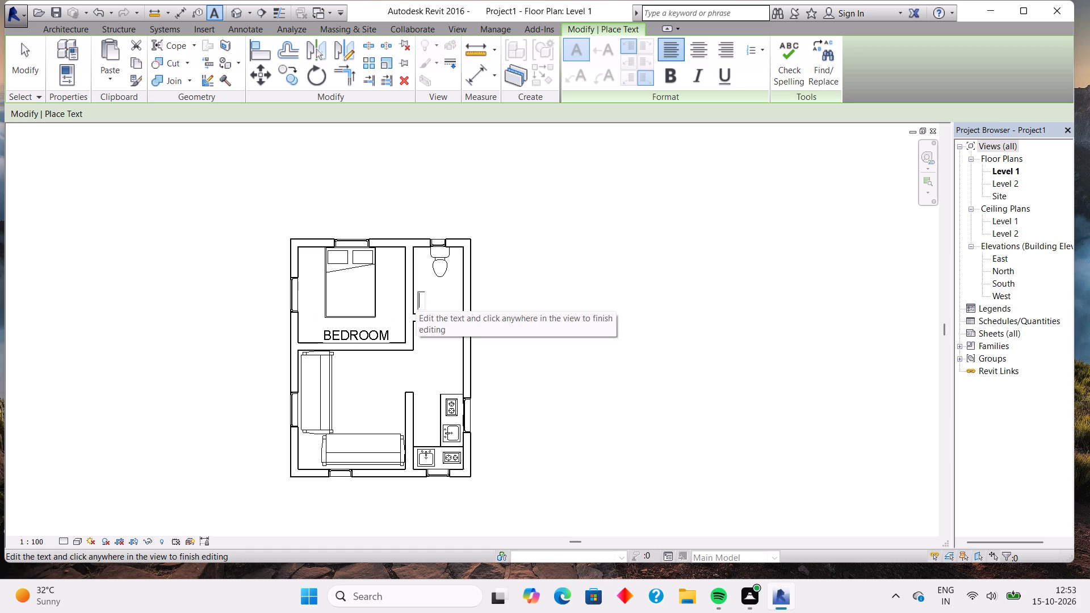
pyautogui.write('TOILET')
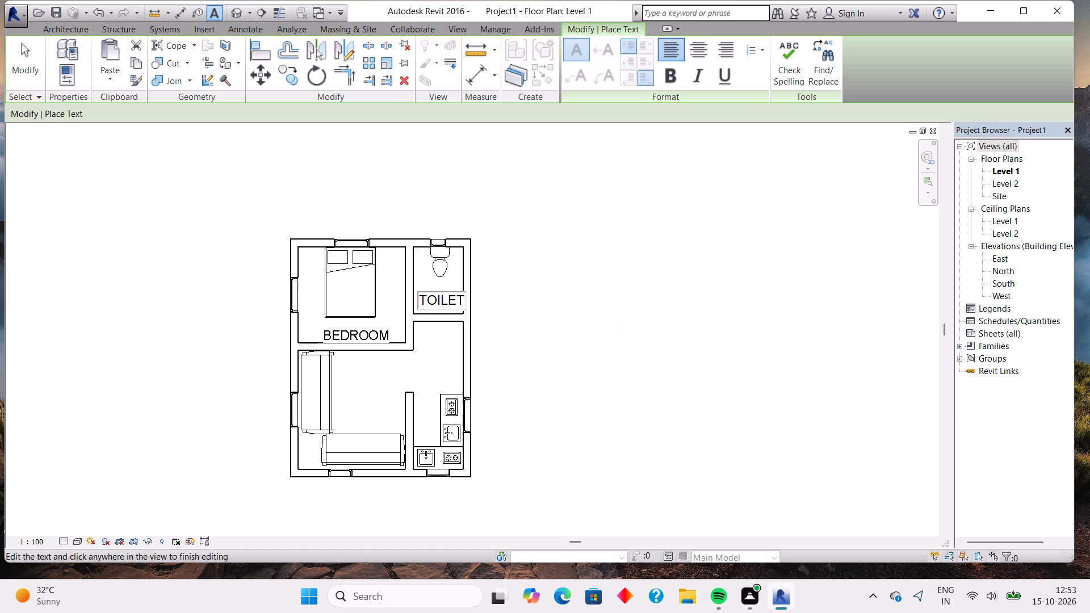
pyautogui.doubleClick(352, 400)
pyautogui.write('LIVING HALL')
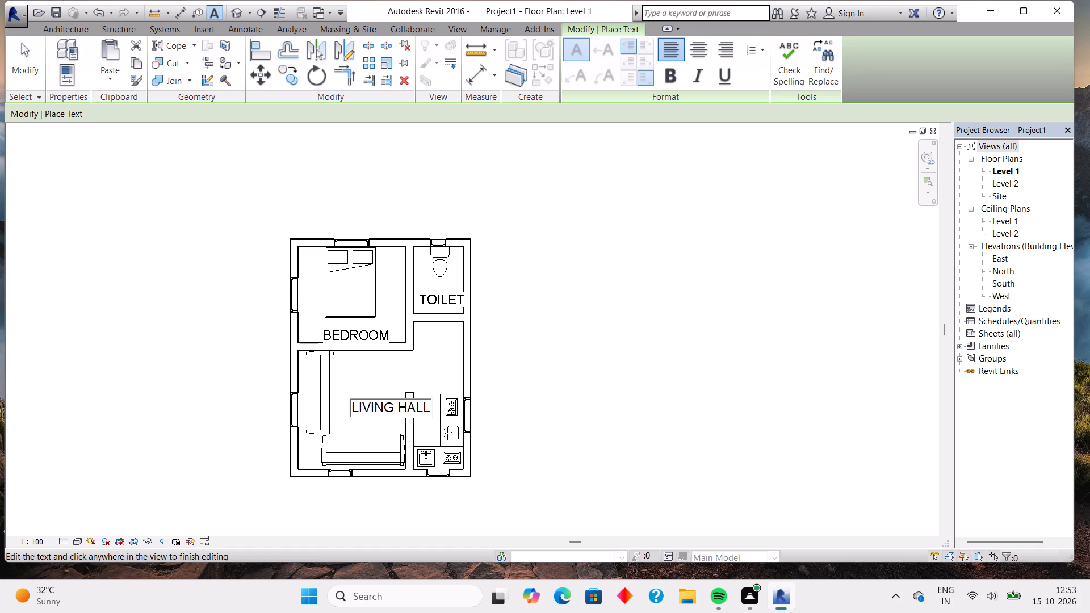
pyautogui.click(419, 370)
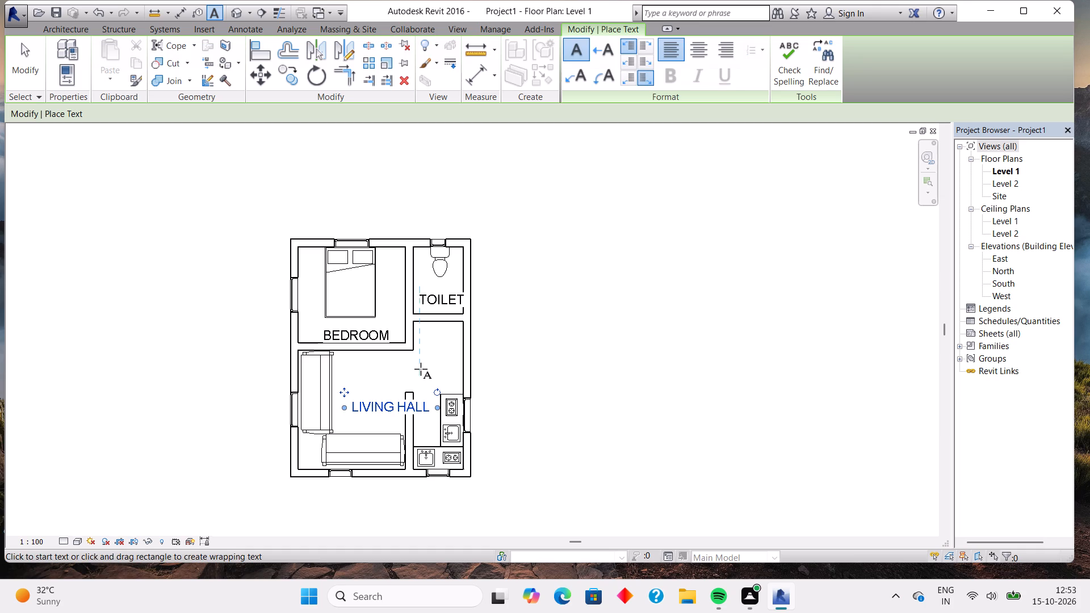
# Add the text note KITCHEN in the open area above the kitchenettes.
pyautogui.click(421, 369)
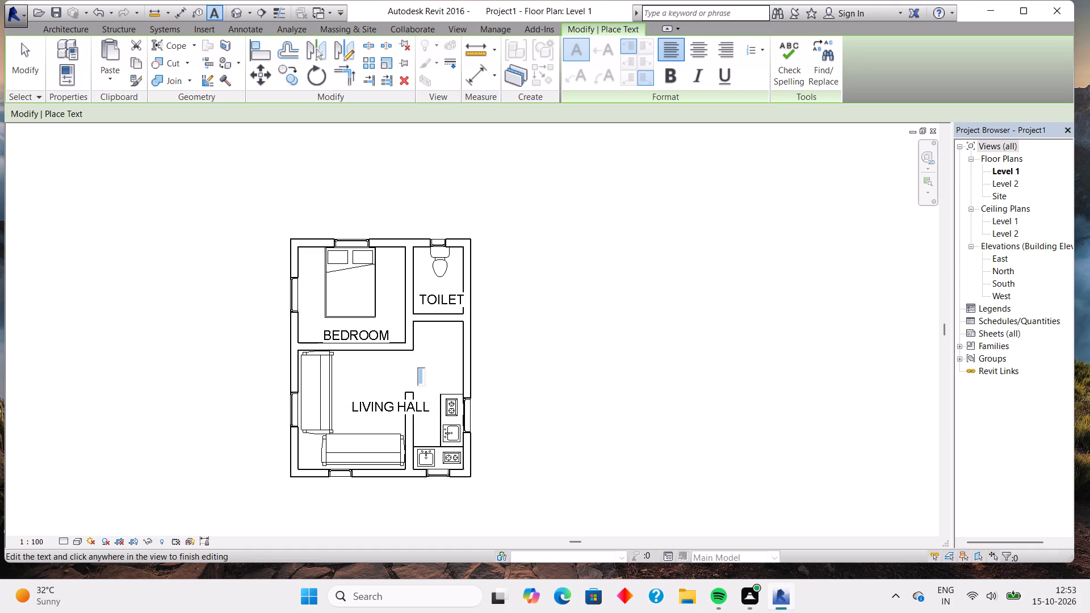
pyautogui.write('KITCHEN')
pyautogui.click(506, 352)
pyautogui.press('Escape')
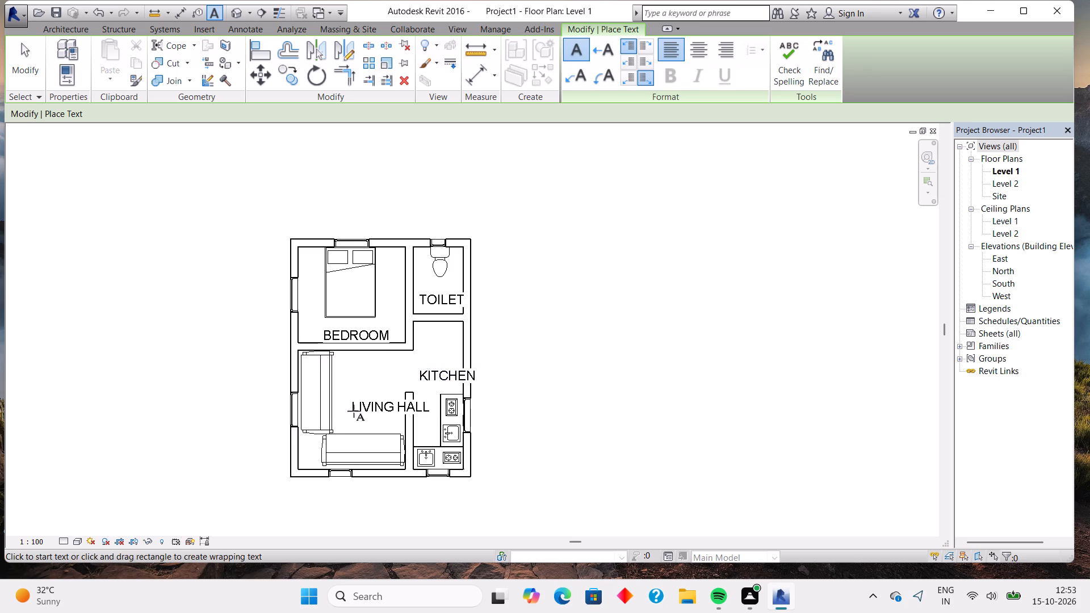
pyautogui.press('Escape')
pyautogui.press('Escape')
# Nudge the LIVING HALL note left and up so it sits between the vertical sofa and the partition's upper end.
pyautogui.click(367, 404)
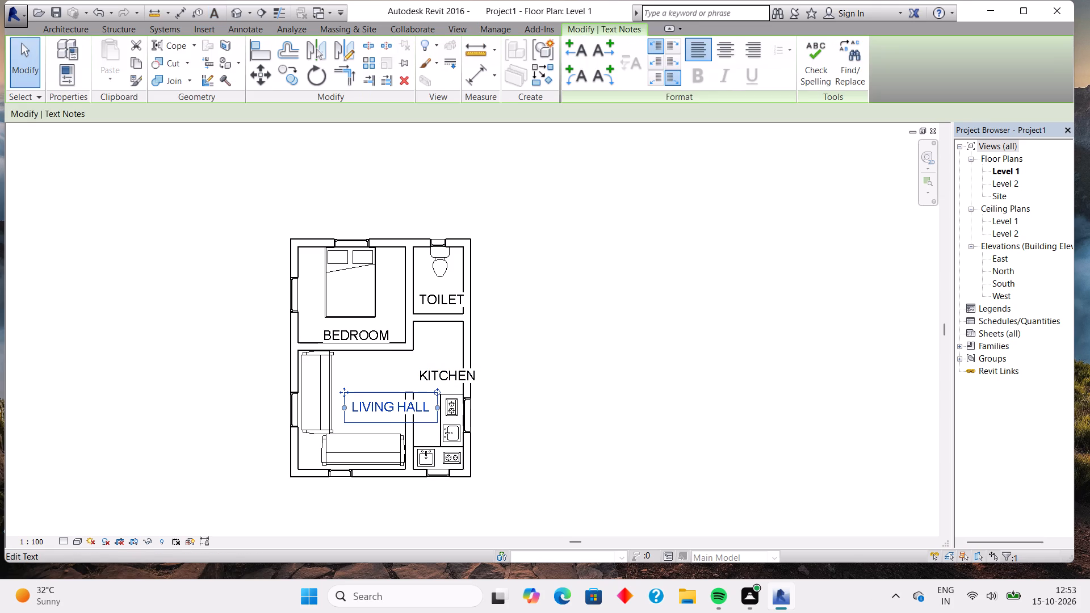
pyautogui.press('Left')
pyautogui.press('Left')
pyautogui.press('Left')
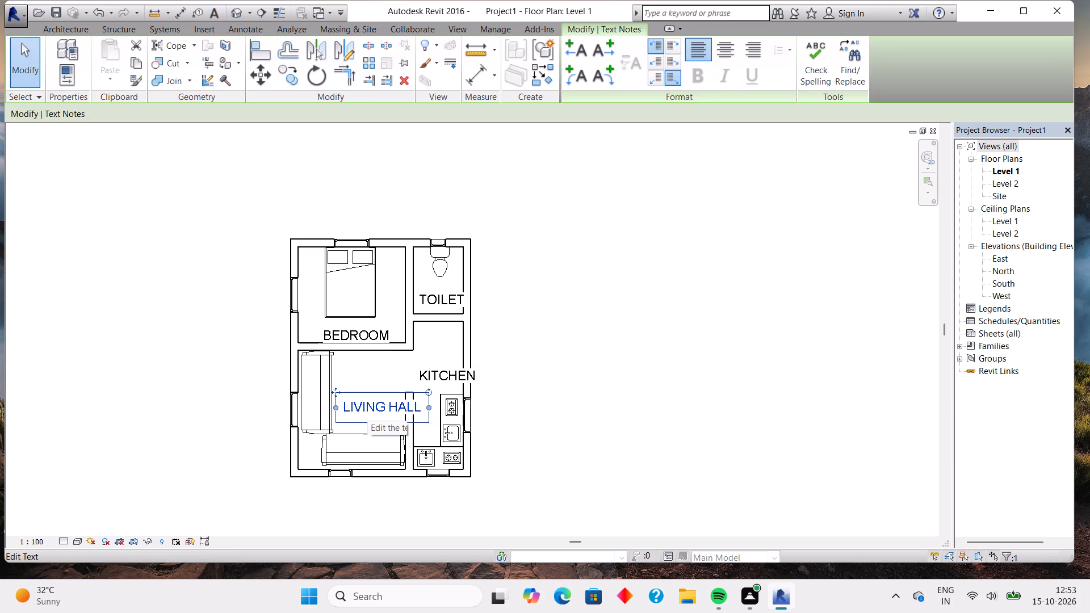
pyautogui.press('Left')
pyautogui.press('Left')
pyautogui.press('Left')
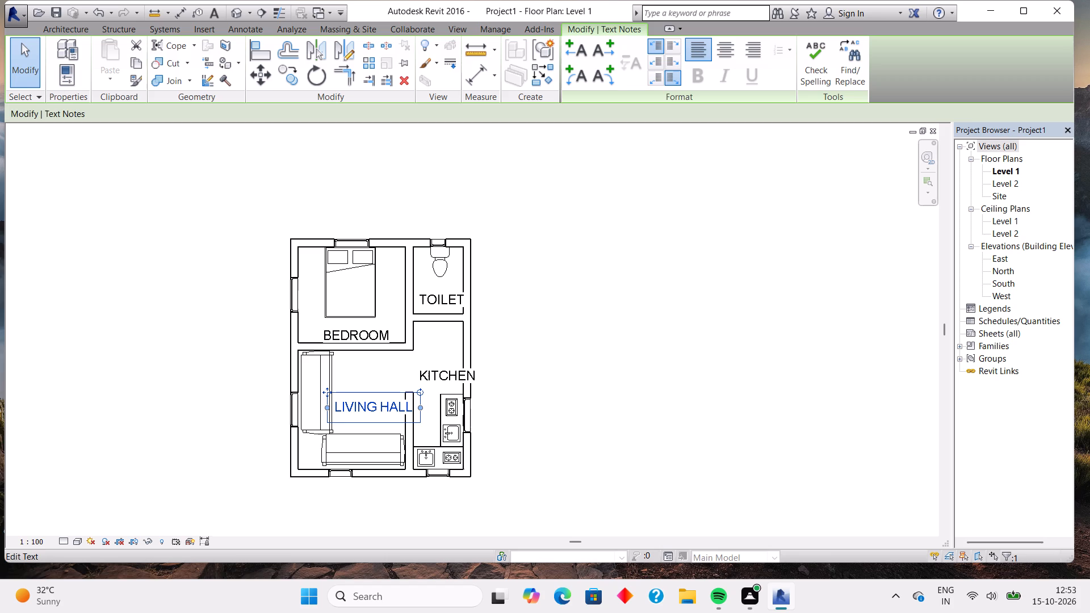
pyautogui.press('Up')
pyautogui.press('Up')
pyautogui.press('Up')
pyautogui.press('Up')
pyautogui.press('Up')
pyautogui.press('Left')
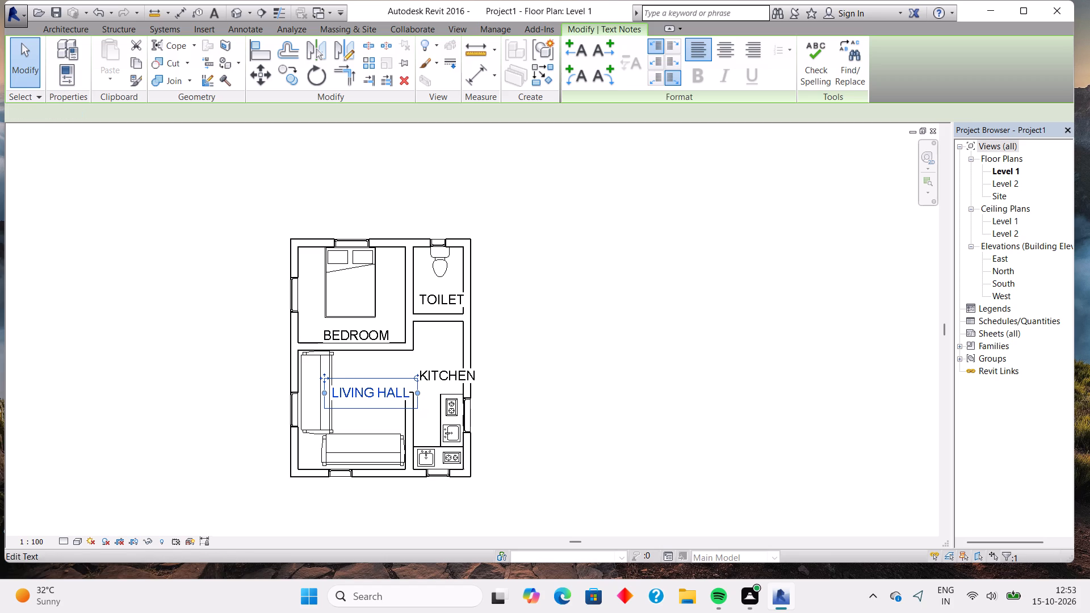
pyautogui.press('Escape')
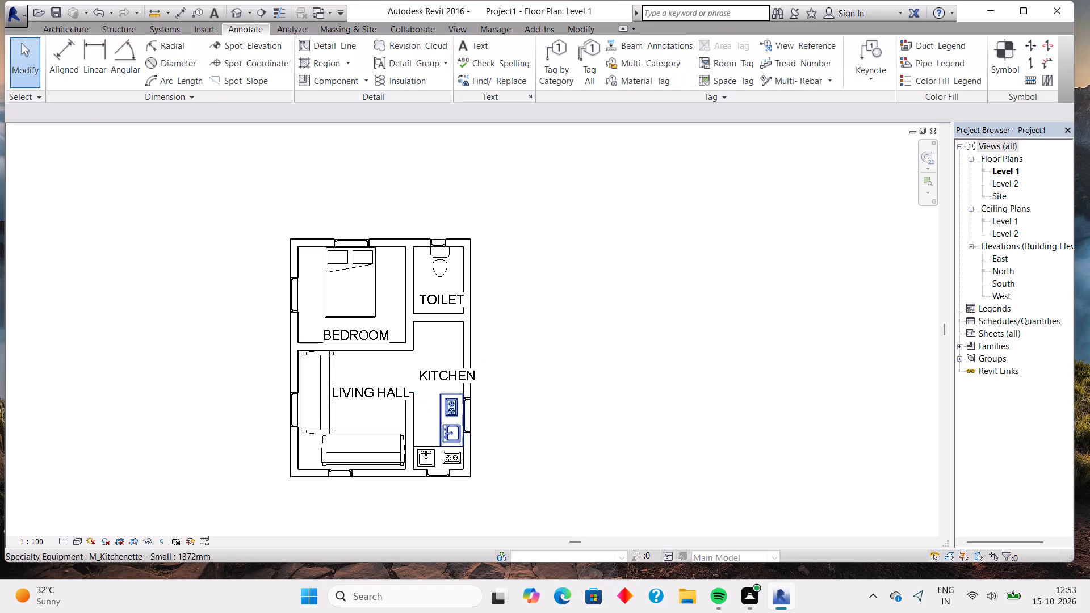
# Nudge the KITCHEN note left until its text clears the outer right wall.
pyautogui.click(454, 376)
pyautogui.press('Left')
pyautogui.press('Left')
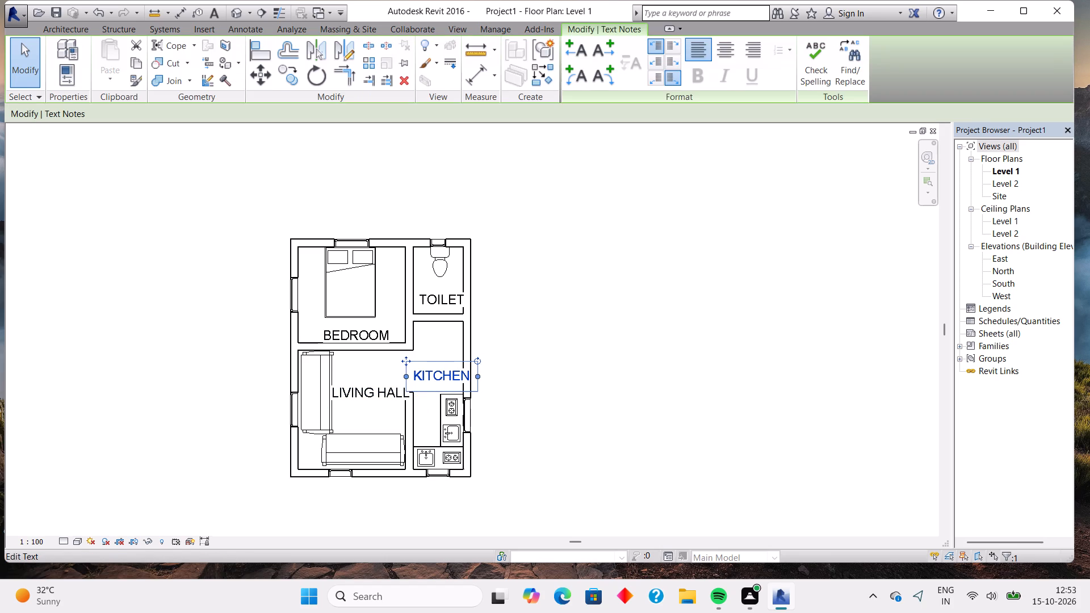
pyautogui.press('Left')
pyautogui.press('Left')
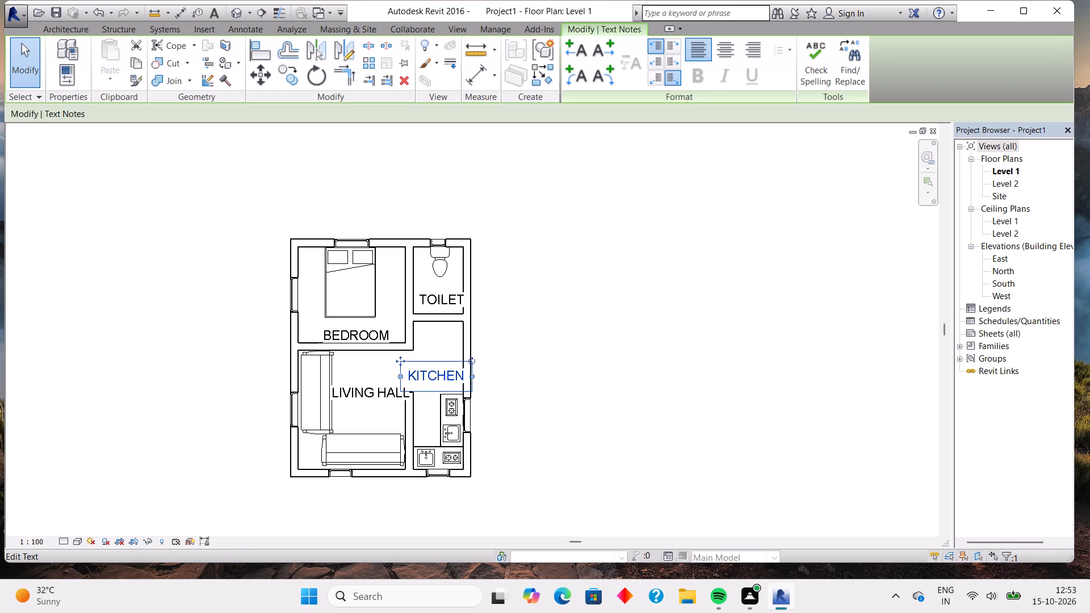
pyautogui.press('Escape')
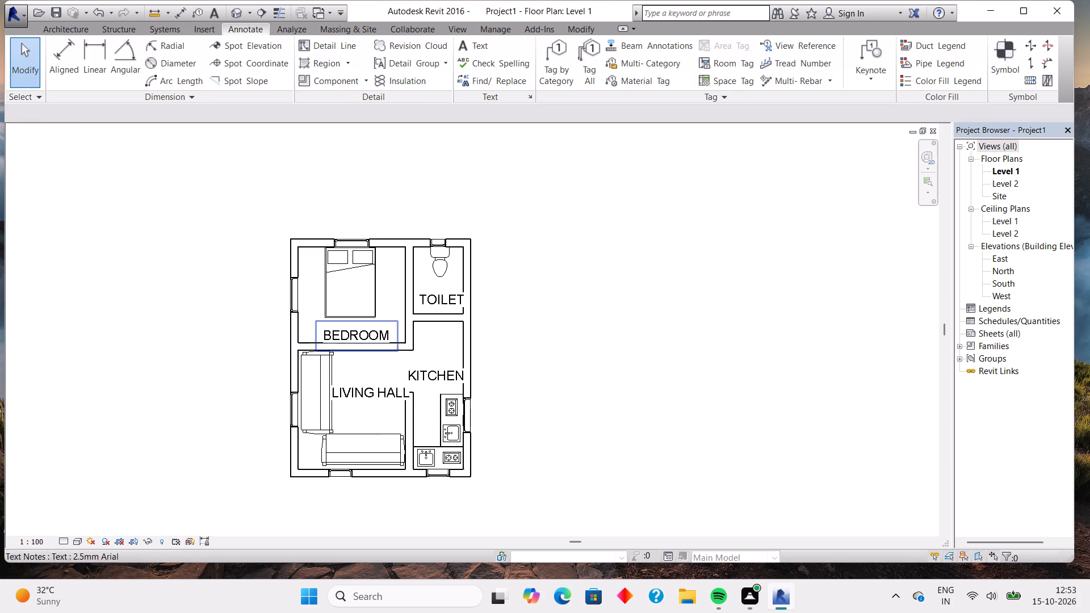
# Nudge the BEDROOM note slightly up and left, away from the wall below it.
pyautogui.click(362, 333)
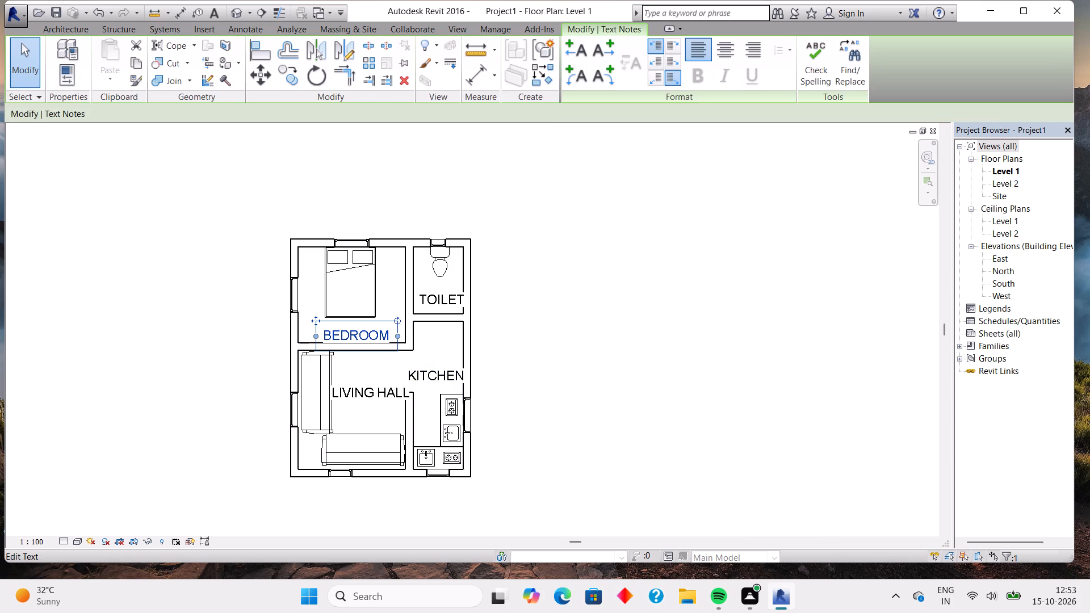
pyautogui.press('Up')
pyautogui.press('Left')
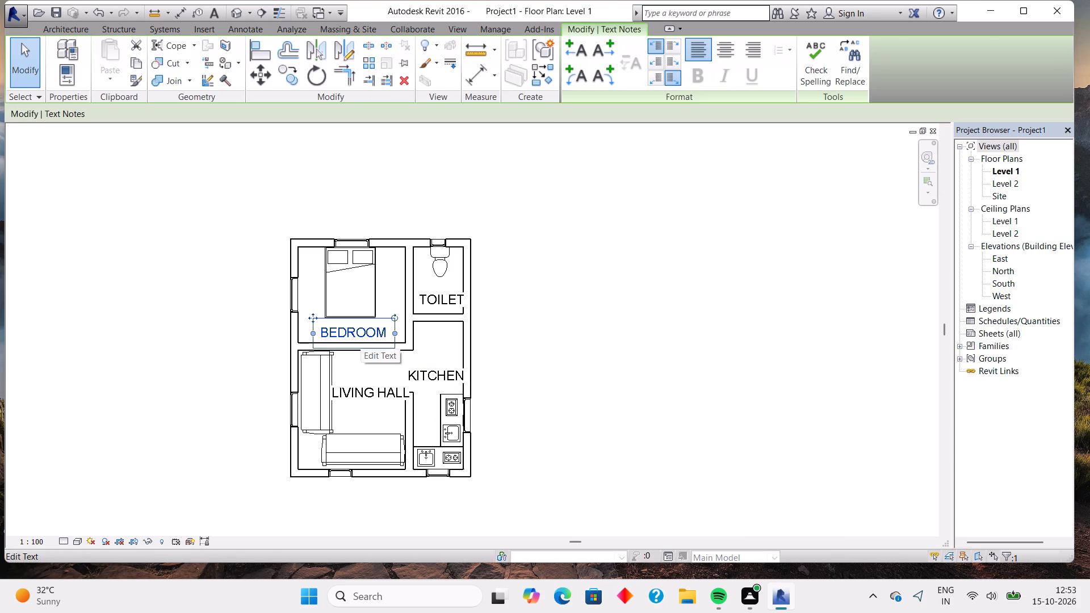
pyautogui.press('Escape')
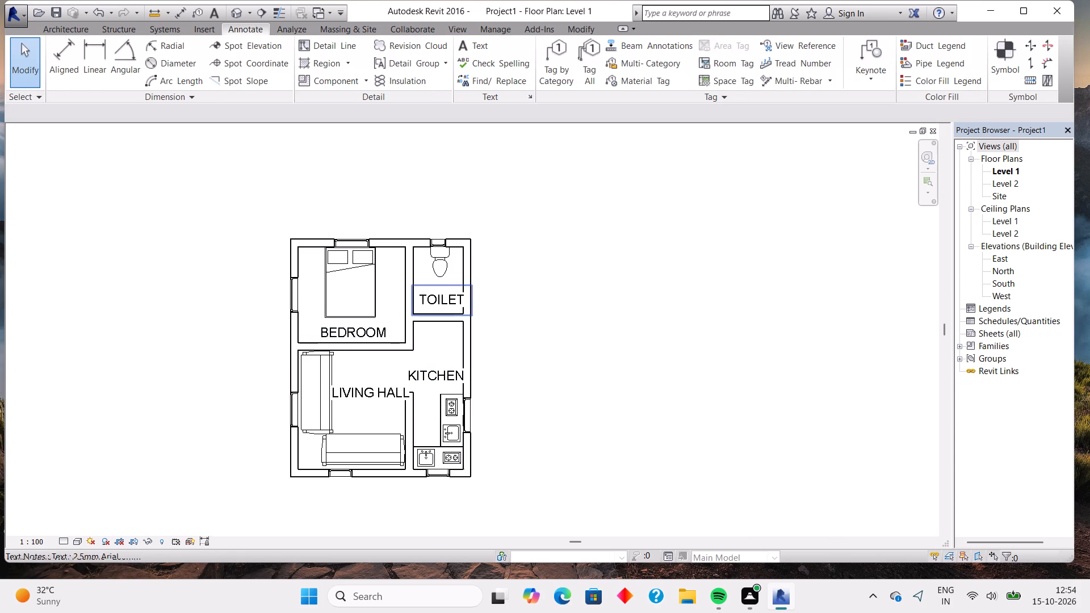
# Add the text note OPEN directly above the KITCHEN note.
pyautogui.click(473, 49)
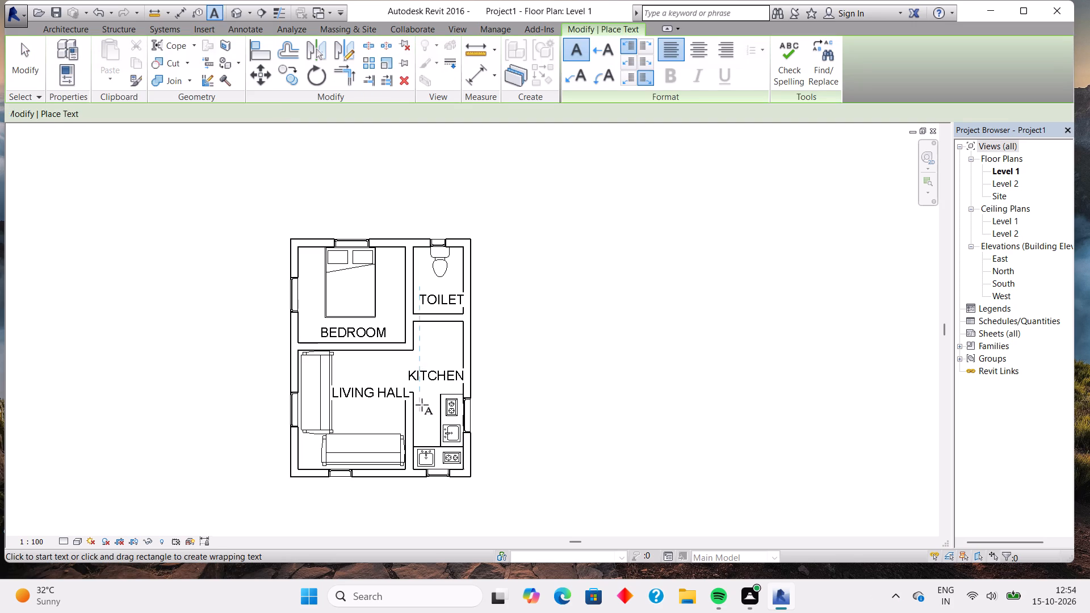
pyautogui.click(434, 345)
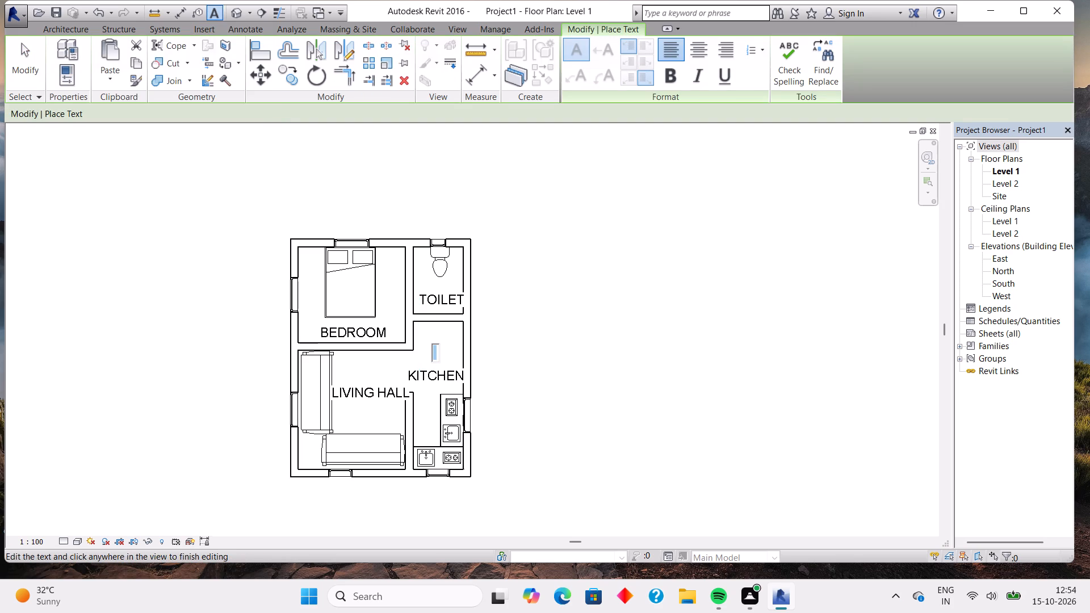
pyautogui.press('i')
pyautogui.press('BackSpace')
pyautogui.write('OPEN')
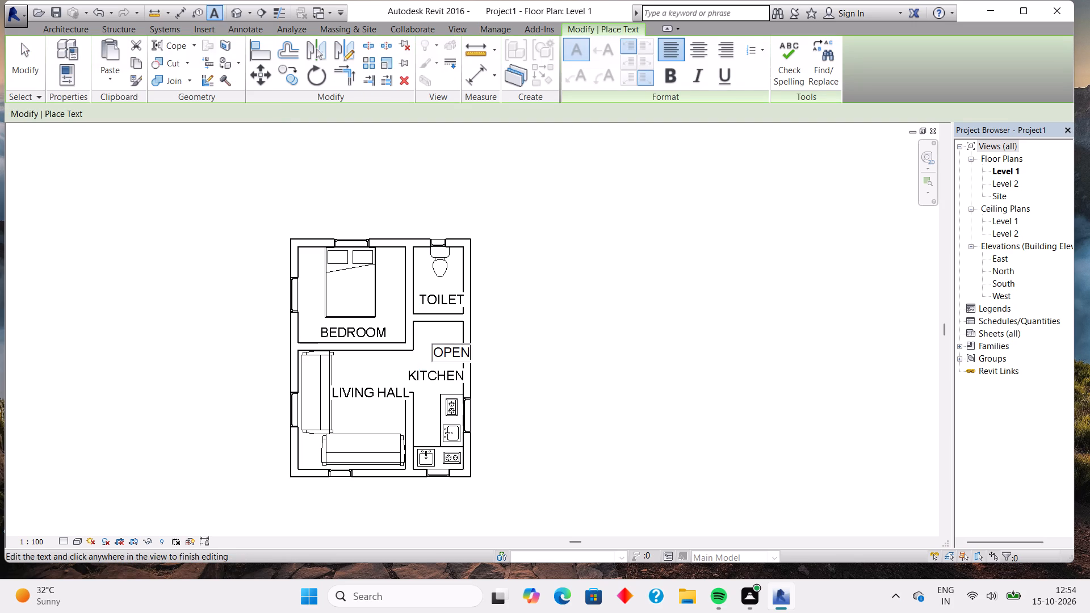
pyautogui.click(533, 383)
pyautogui.press('Down')
pyautogui.press('Left')
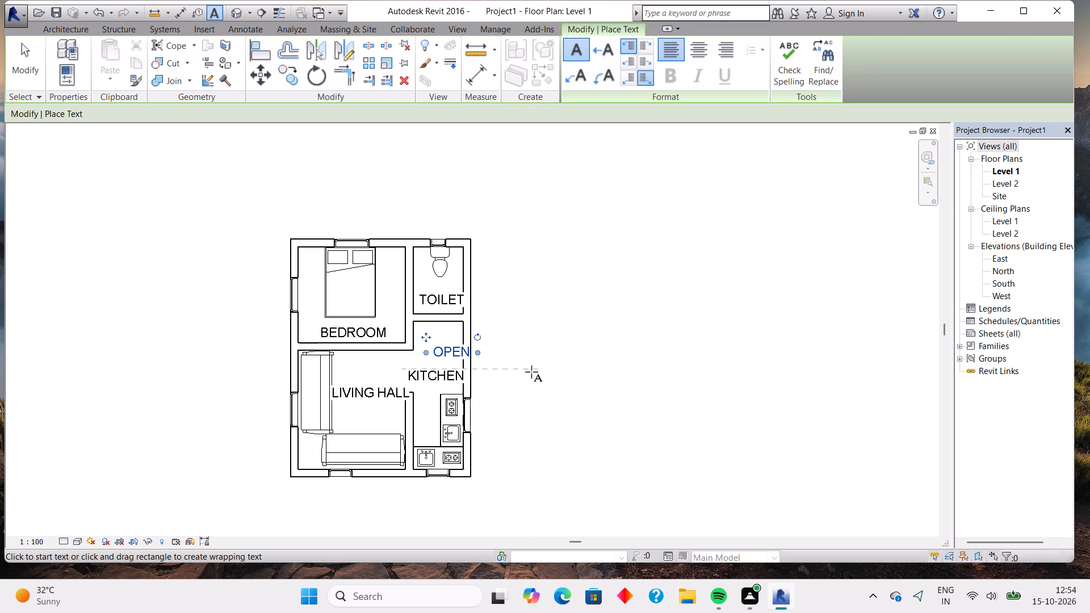
pyautogui.press('Escape')
pyautogui.press('Escape')
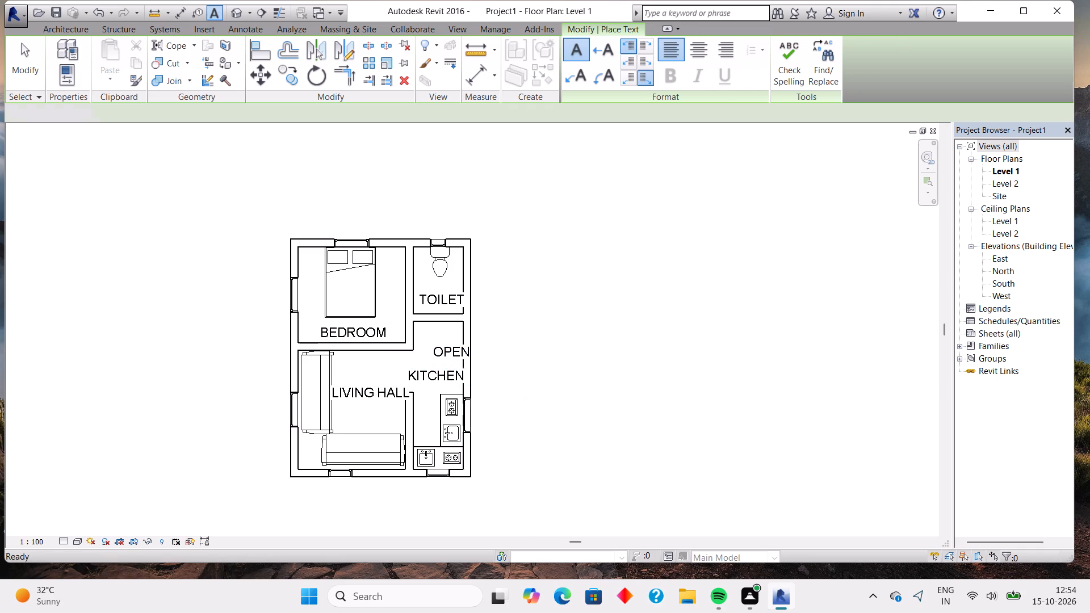
# Nudge the OPEN note left and down so it sits centred just above the KITCHEN note.
pyautogui.click(454, 355)
pyautogui.click(452, 346)
pyautogui.press('Up')
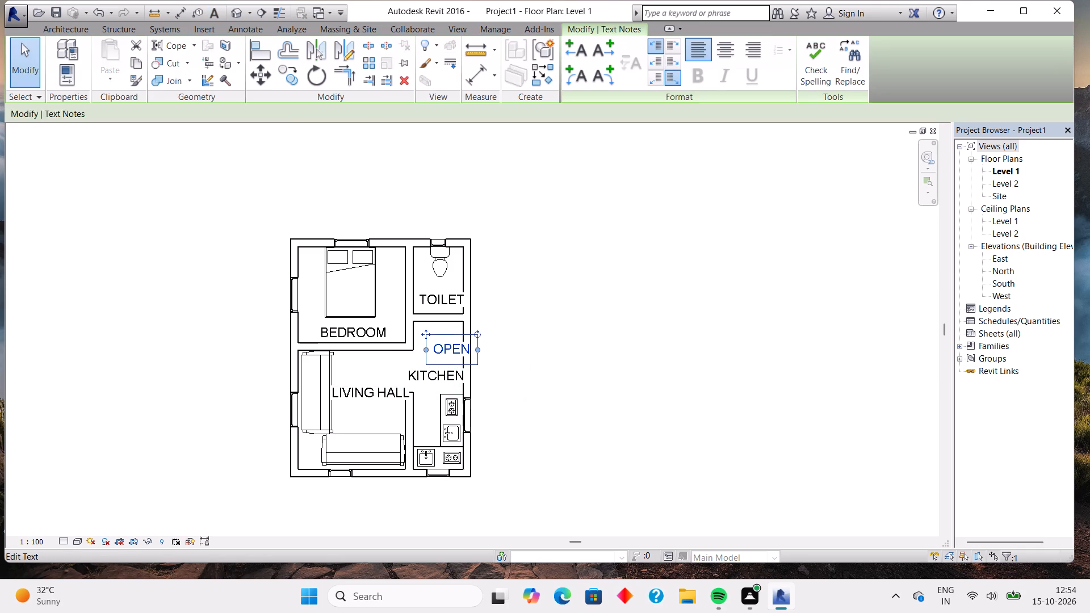
pyautogui.press('Down')
pyautogui.press('Down')
pyautogui.press('Left')
pyautogui.press('Left')
pyautogui.press('Left')
pyautogui.press('Left')
pyautogui.press('Down')
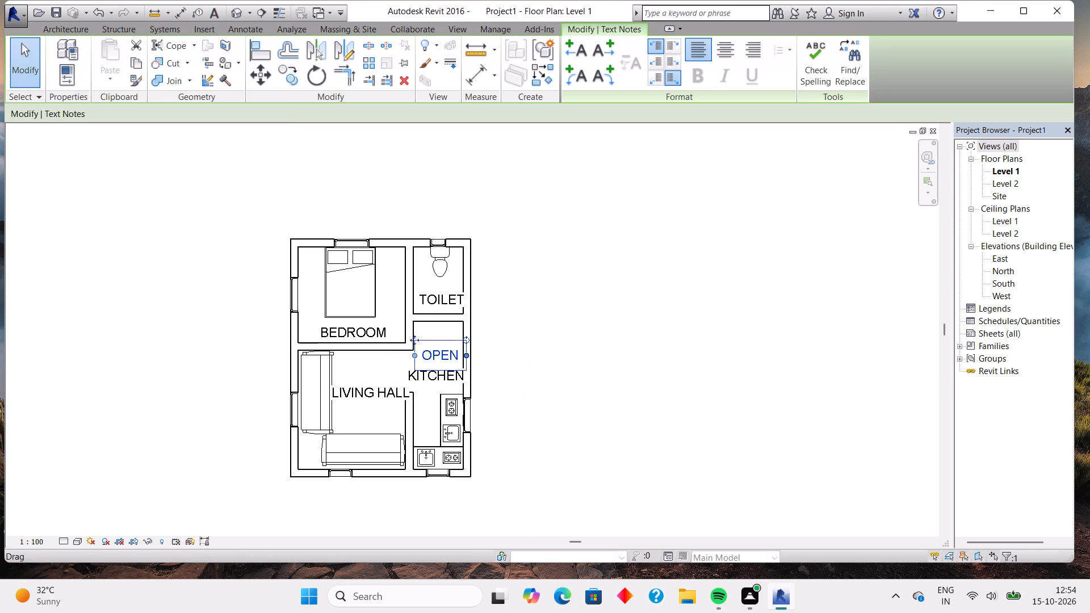
pyautogui.press('Down')
pyautogui.press('Escape')
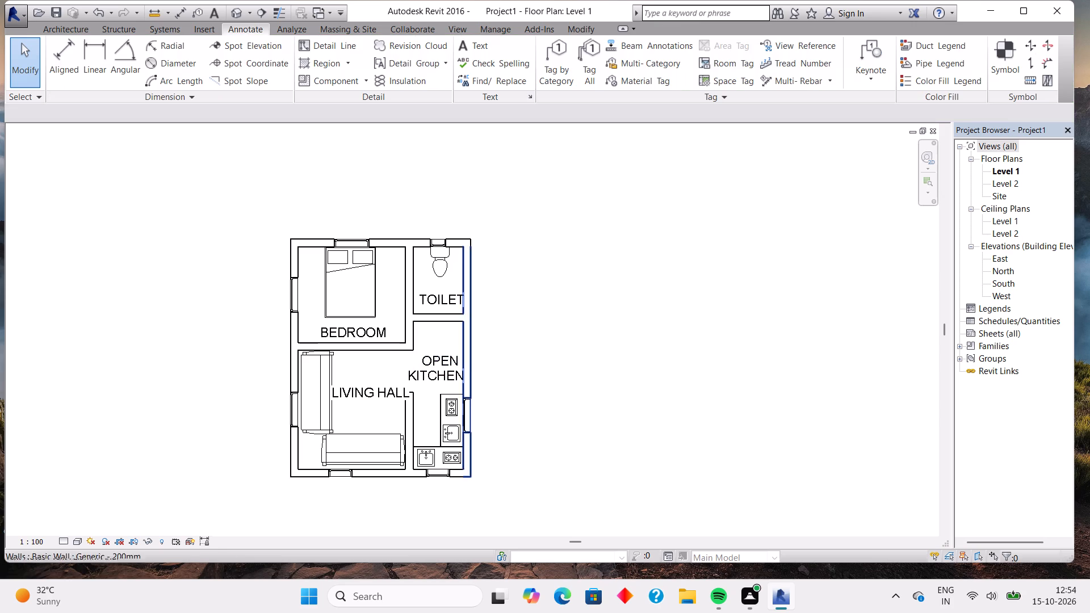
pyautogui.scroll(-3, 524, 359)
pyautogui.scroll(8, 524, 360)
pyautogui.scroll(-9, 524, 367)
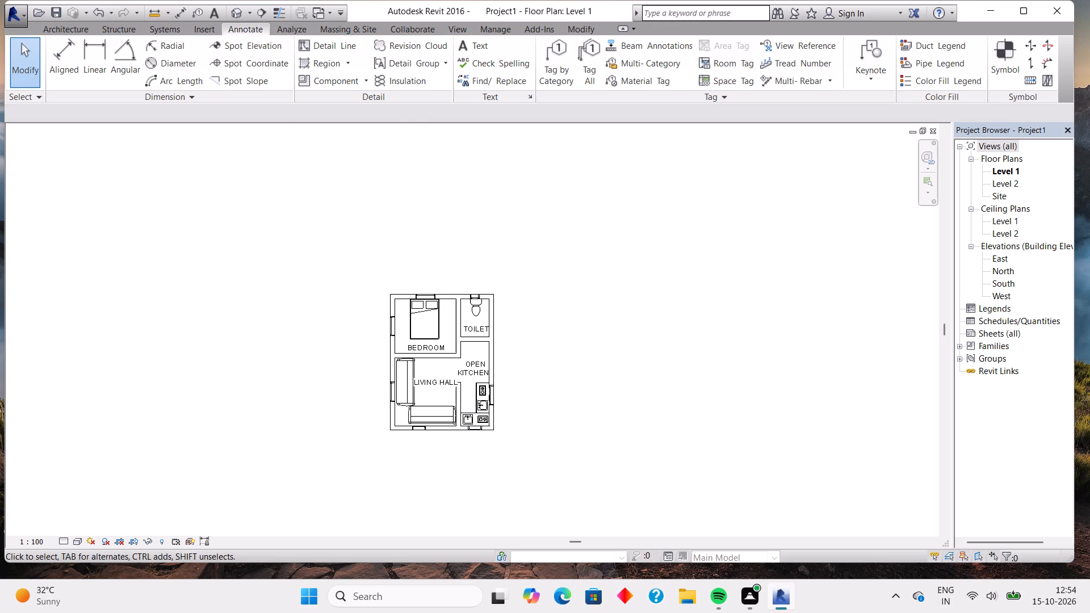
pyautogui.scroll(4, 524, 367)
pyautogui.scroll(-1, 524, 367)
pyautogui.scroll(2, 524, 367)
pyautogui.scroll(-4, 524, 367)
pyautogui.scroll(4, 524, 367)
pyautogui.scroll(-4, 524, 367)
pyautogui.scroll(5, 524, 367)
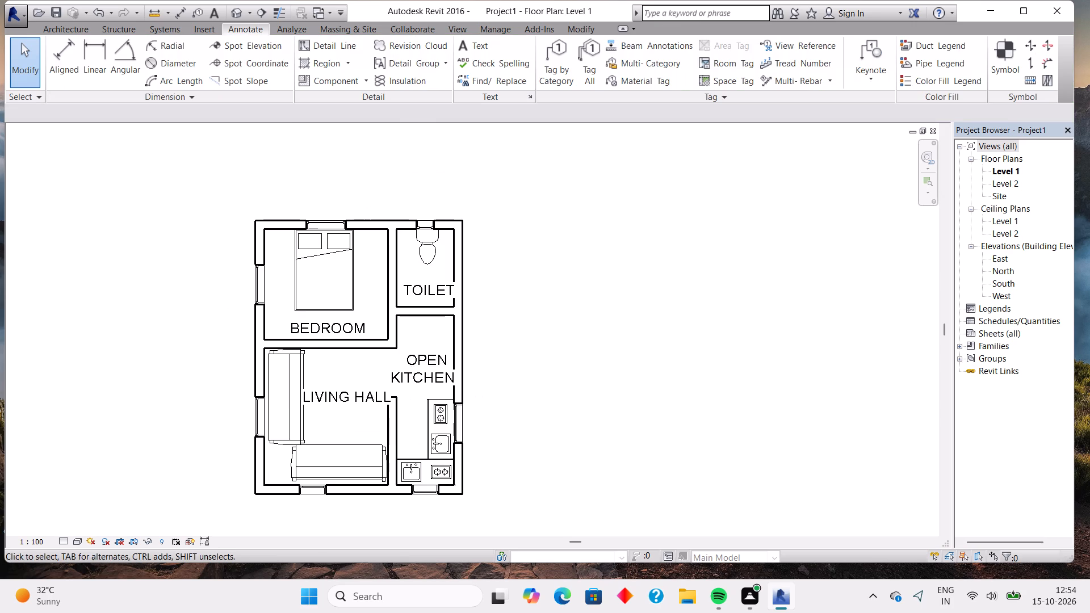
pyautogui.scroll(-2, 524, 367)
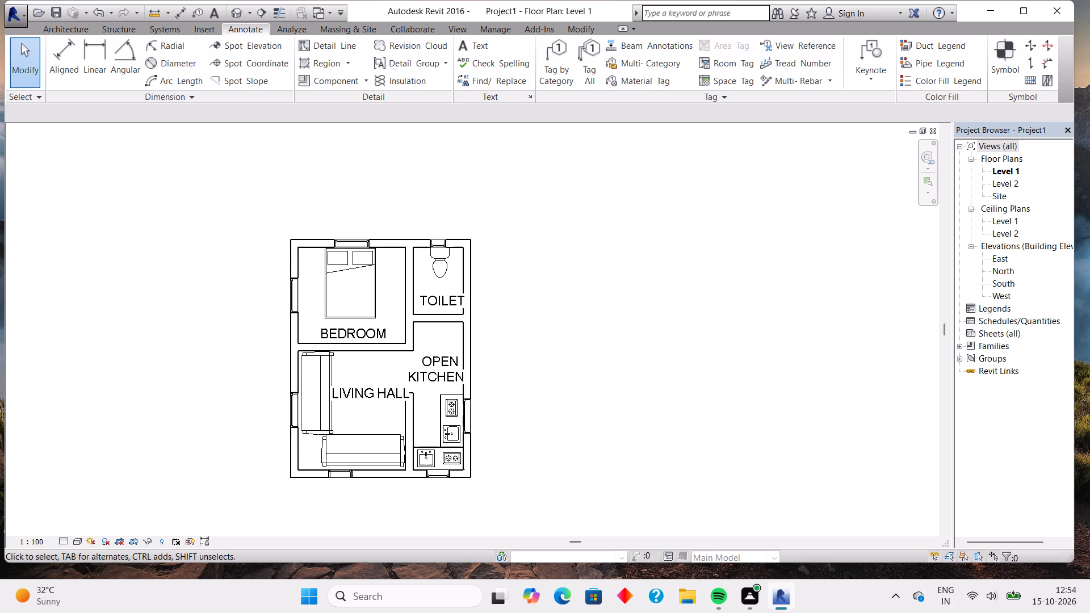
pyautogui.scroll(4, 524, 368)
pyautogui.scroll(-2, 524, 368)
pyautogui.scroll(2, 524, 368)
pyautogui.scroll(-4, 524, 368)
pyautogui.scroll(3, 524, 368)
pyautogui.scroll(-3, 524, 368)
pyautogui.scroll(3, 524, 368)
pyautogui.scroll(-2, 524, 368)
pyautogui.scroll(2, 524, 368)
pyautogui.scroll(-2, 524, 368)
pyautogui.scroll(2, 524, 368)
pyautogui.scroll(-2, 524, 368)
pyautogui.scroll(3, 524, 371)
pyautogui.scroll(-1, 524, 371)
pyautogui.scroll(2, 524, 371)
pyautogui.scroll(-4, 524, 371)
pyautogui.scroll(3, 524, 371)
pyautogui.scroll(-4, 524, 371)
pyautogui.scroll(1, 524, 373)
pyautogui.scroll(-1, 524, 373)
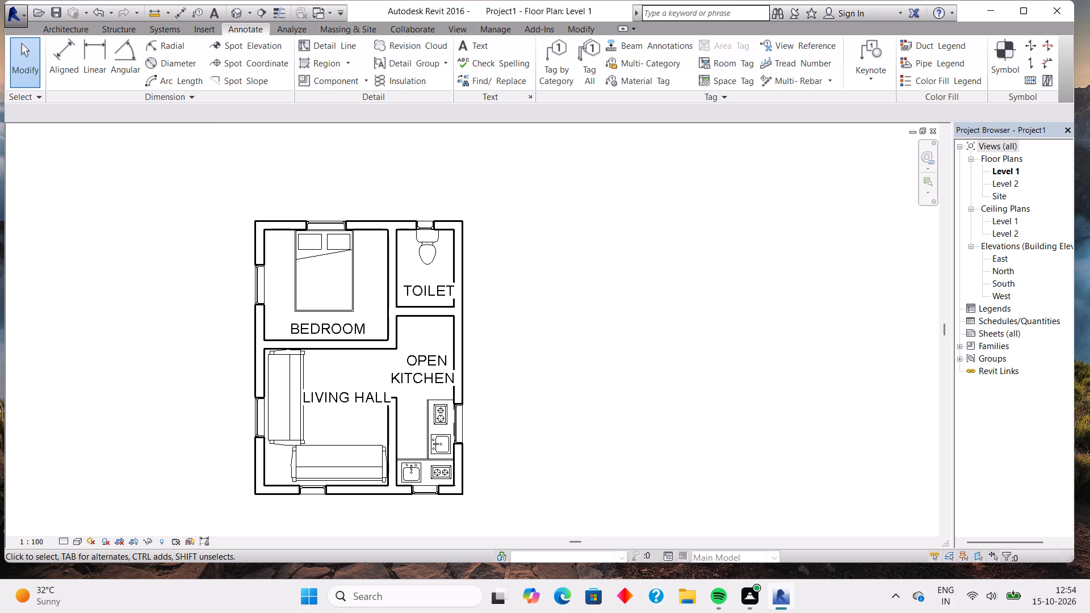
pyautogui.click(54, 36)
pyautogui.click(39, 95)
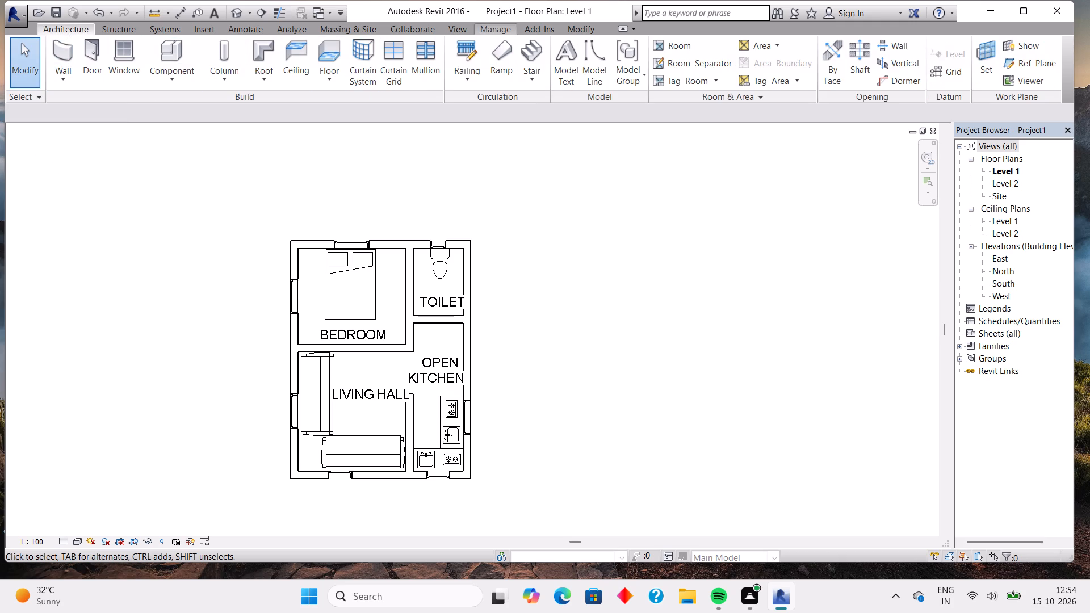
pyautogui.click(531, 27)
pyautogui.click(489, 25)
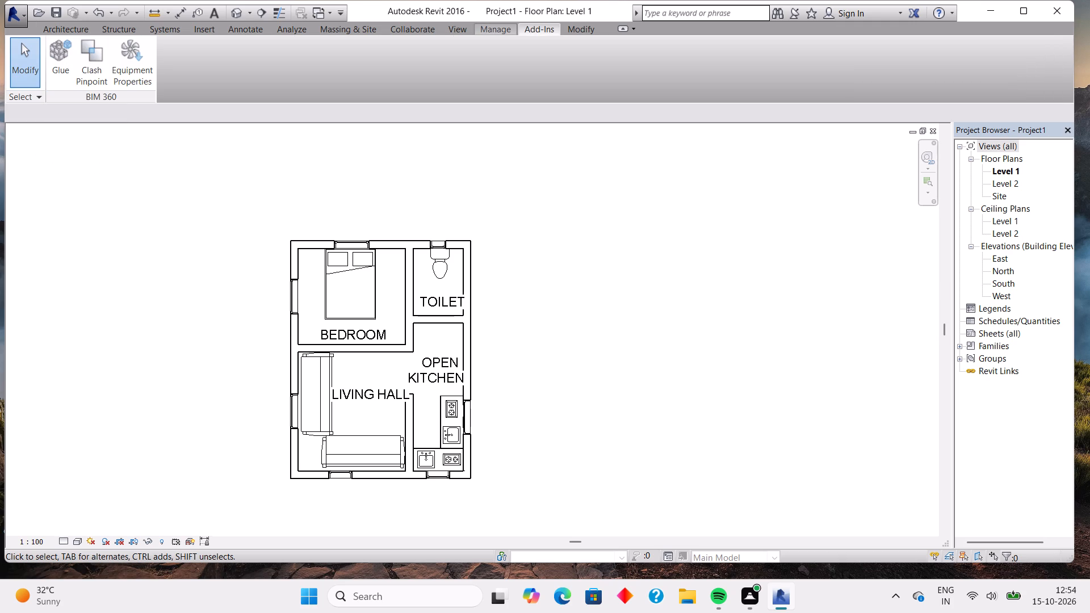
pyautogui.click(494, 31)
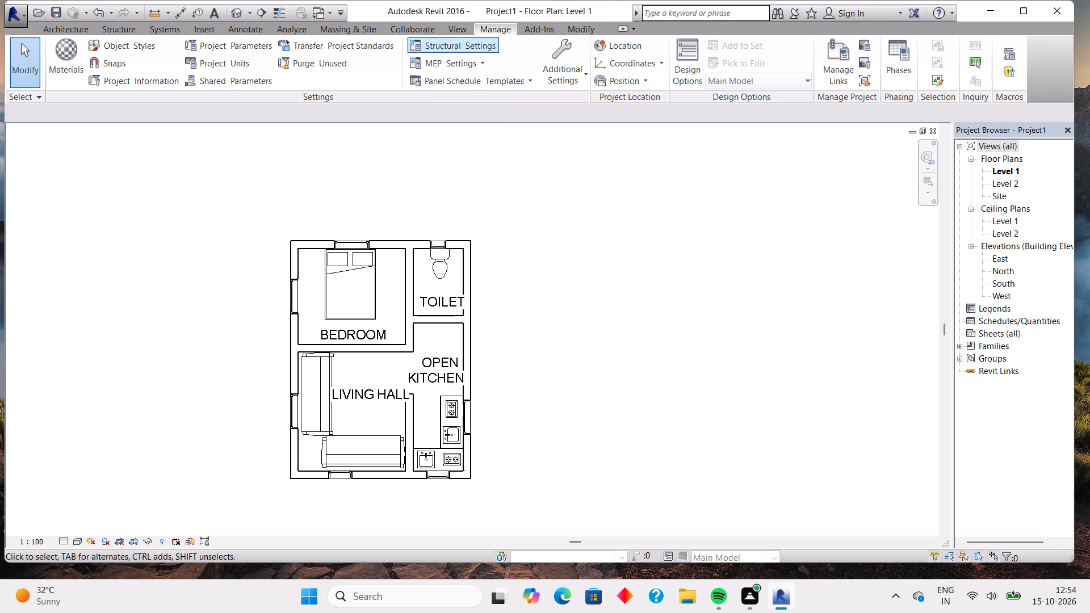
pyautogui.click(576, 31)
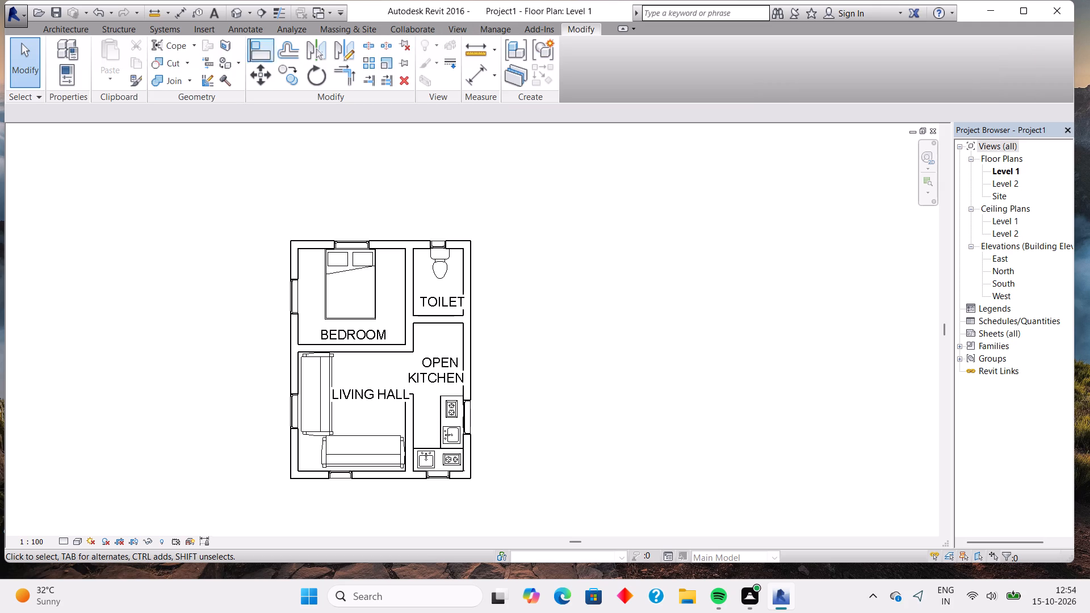
# Show the Properties palette for the Level 1 floor plan.
pyautogui.click(76, 90)
pyautogui.click(72, 95)
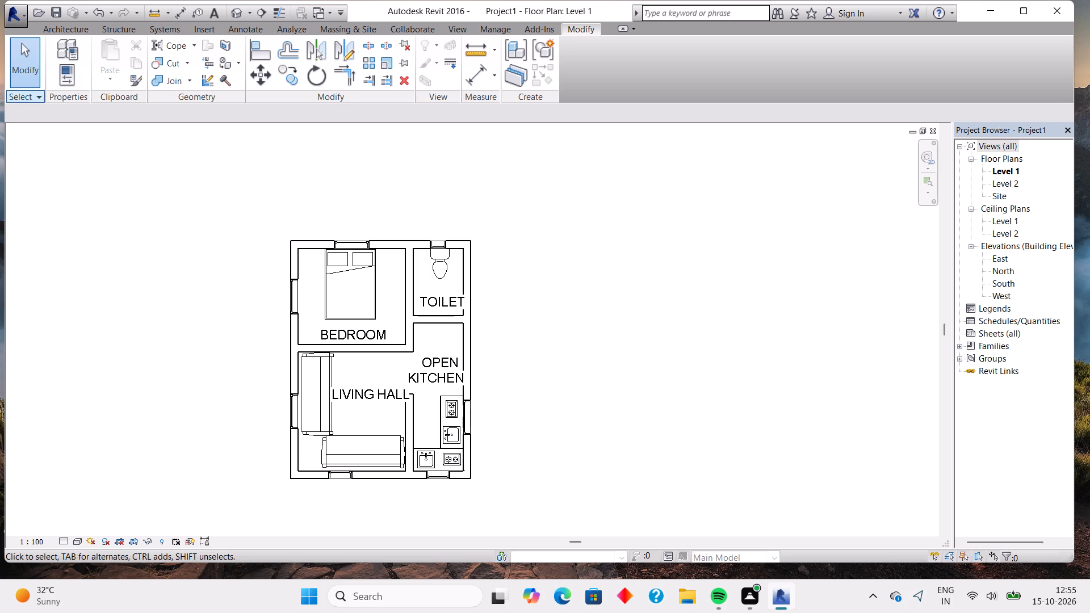
pyautogui.click(30, 96)
pyautogui.click(65, 102)
pyautogui.click(72, 93)
pyautogui.click(68, 75)
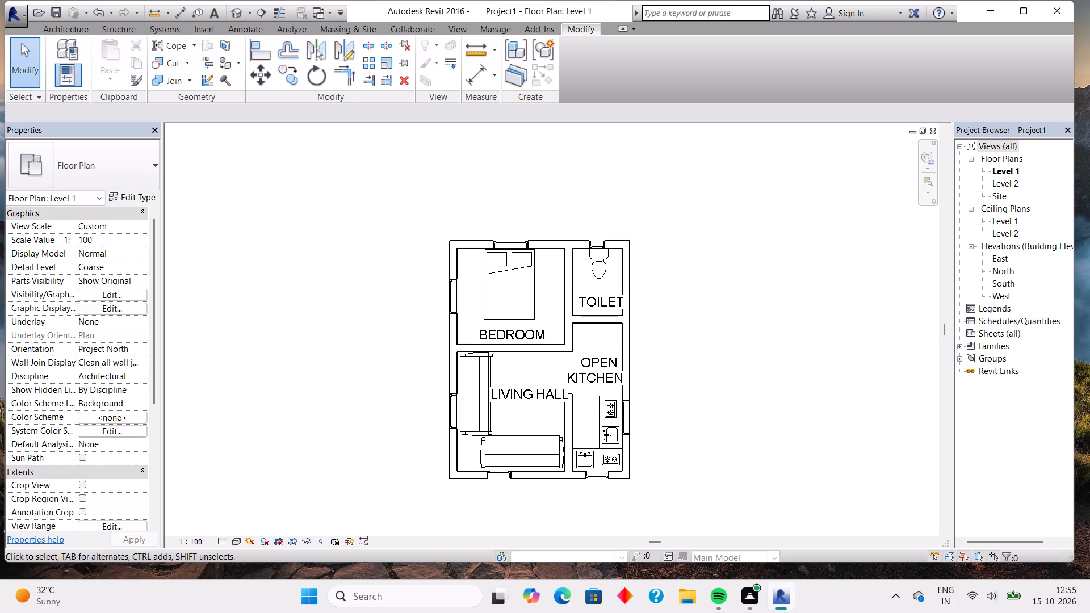
# Place M_Single-Flush 0762 x 2032mm doors in the bedroom's and toilet's lower walls, each about 1' 6" from the wall to its right.
pyautogui.click(83, 26)
pyautogui.click(99, 54)
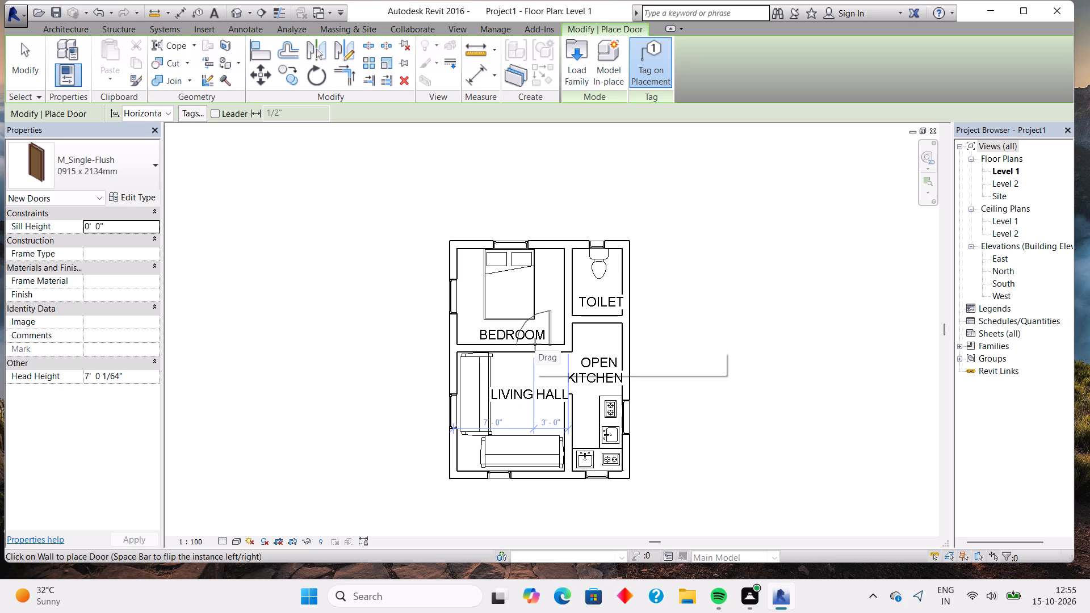
pyautogui.click(129, 165)
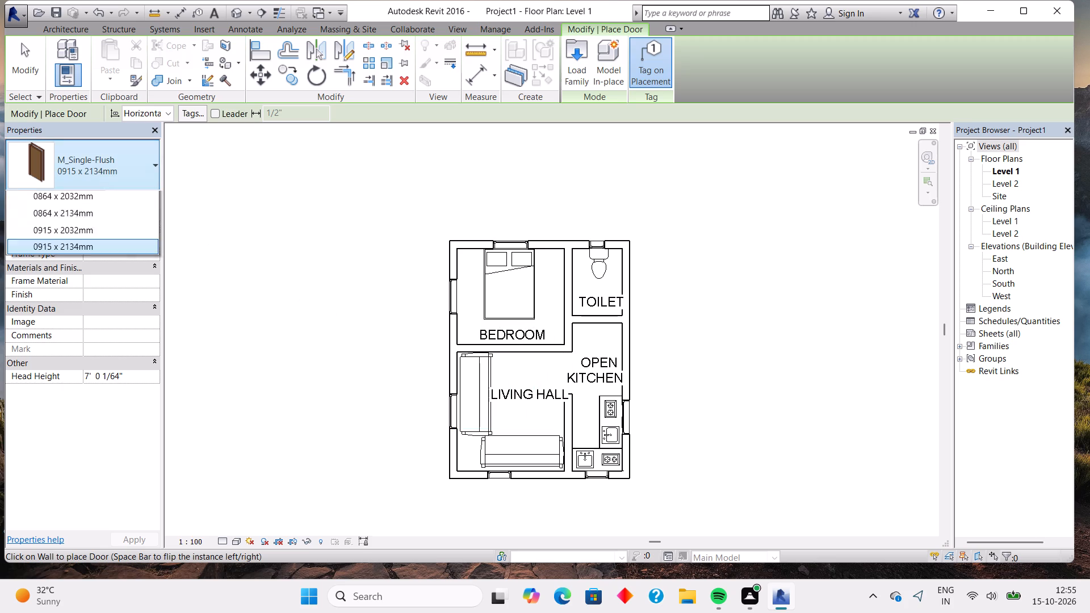
pyautogui.click(127, 243)
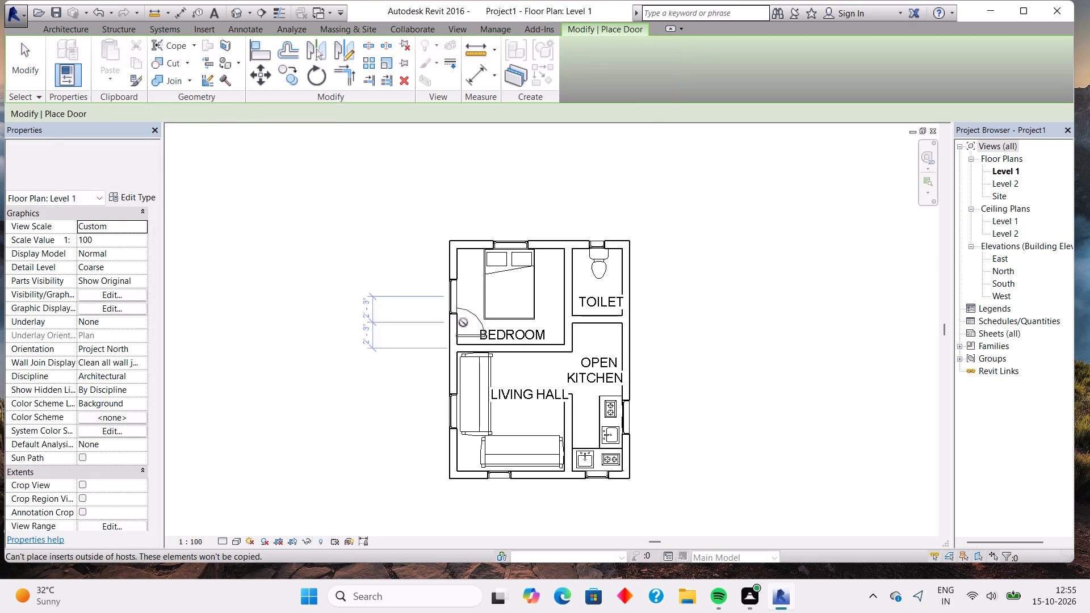
pyautogui.click(552, 339)
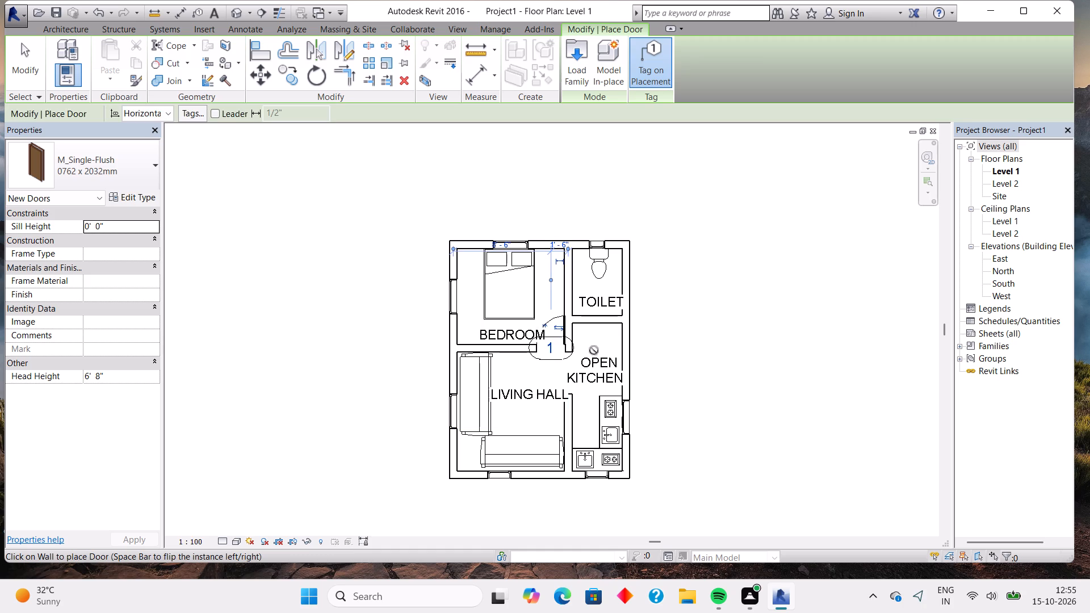
pyautogui.click(607, 318)
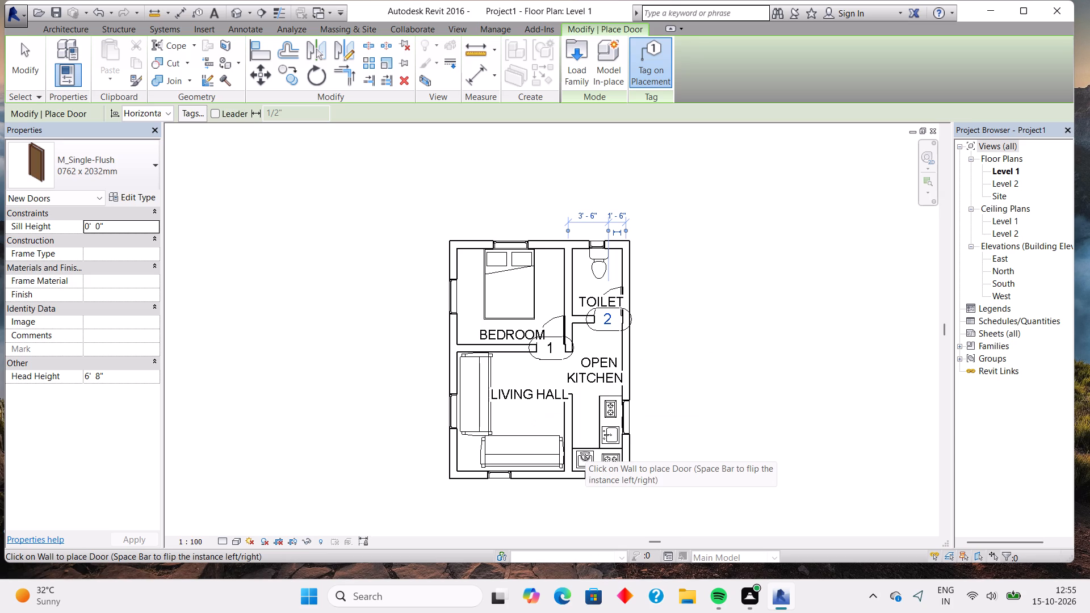
pyautogui.press('Escape')
pyautogui.press('Escape')
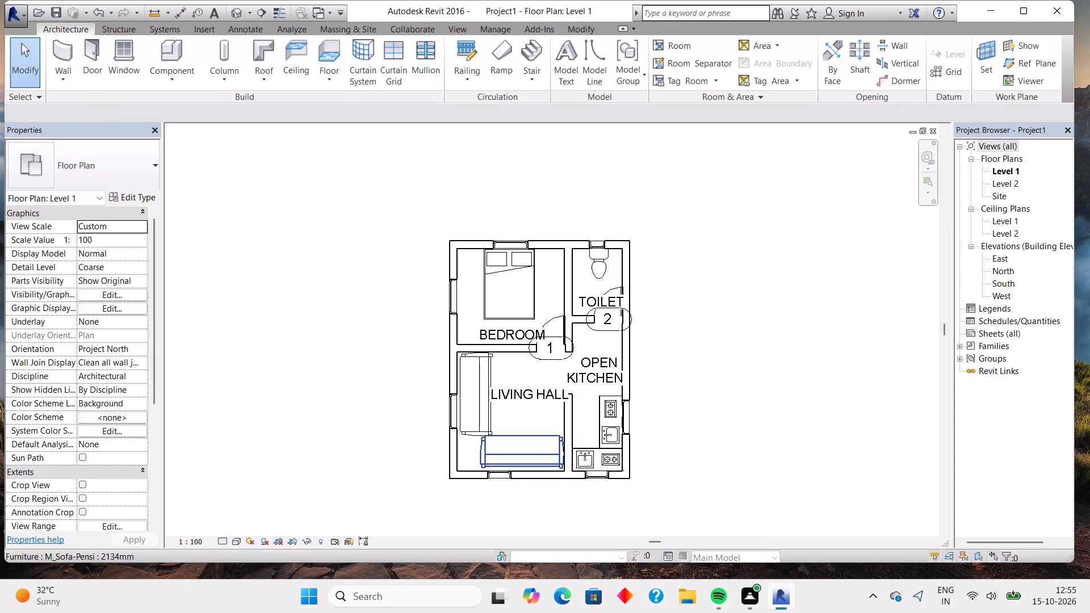
# Delete the horizontal sofa along the living hall's lower wall.
pyautogui.click(544, 457)
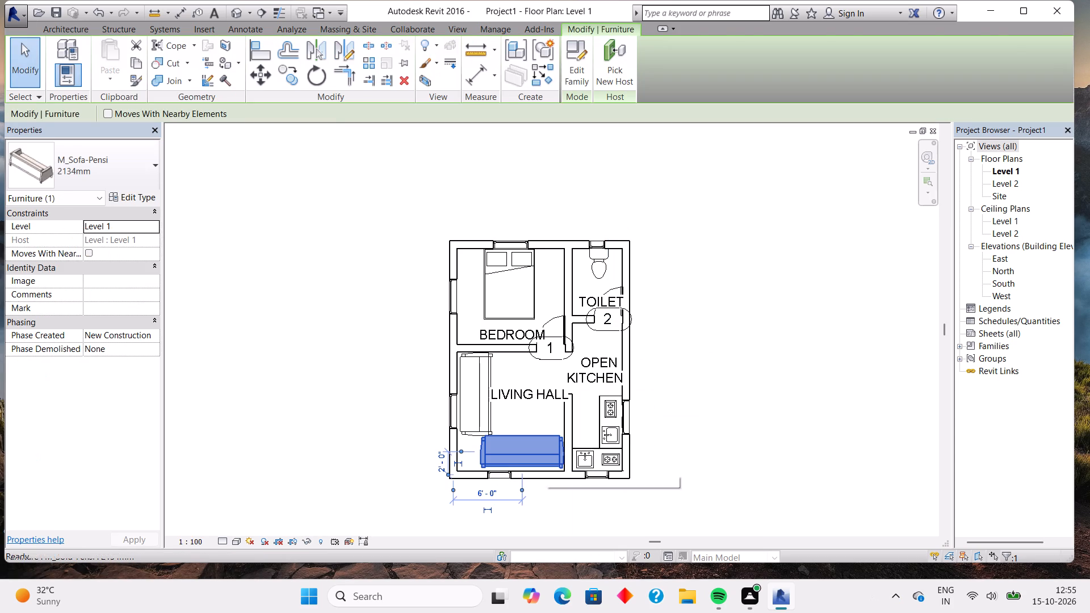
pyautogui.press('Delete')
# Place an M_Single-Flush 0915 x 2134mm door in the living hall's lower outer wall, about 2' from the kitchen partition.
pyautogui.click(82, 57)
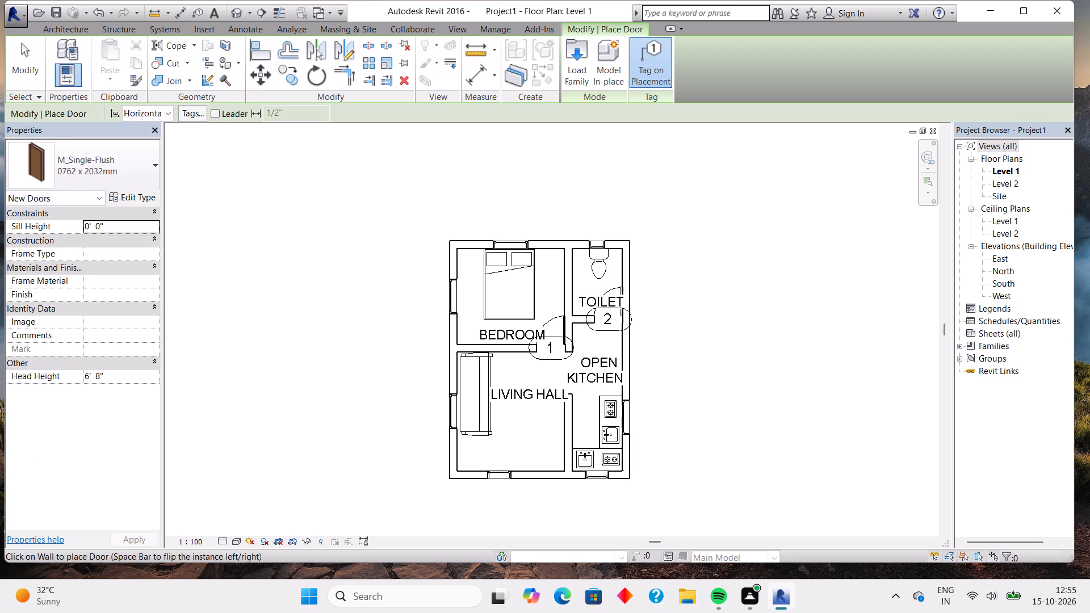
pyautogui.click(118, 159)
pyautogui.click(110, 351)
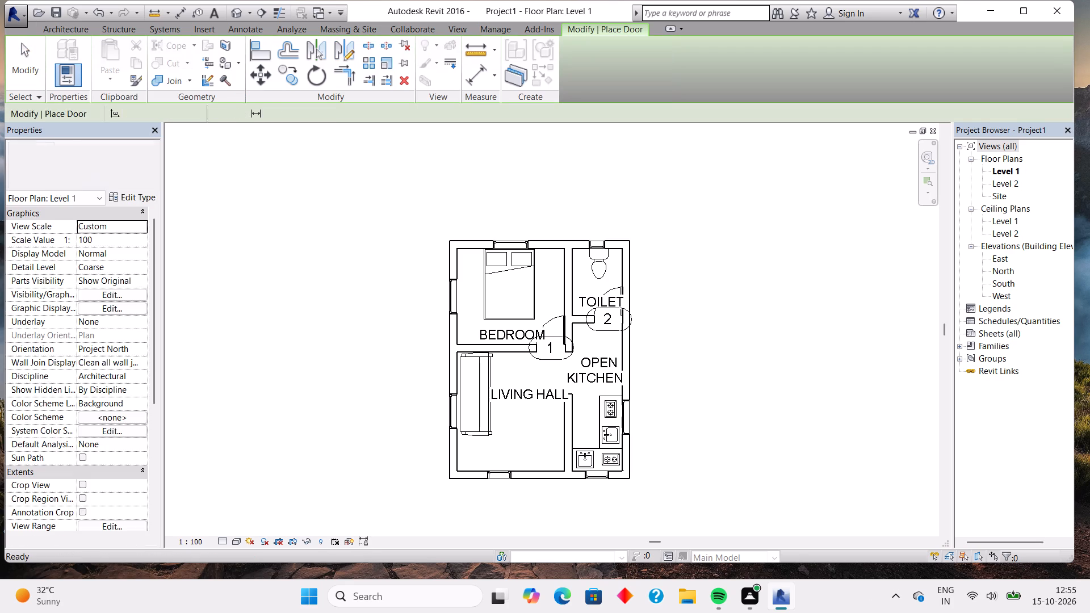
pyautogui.click(546, 465)
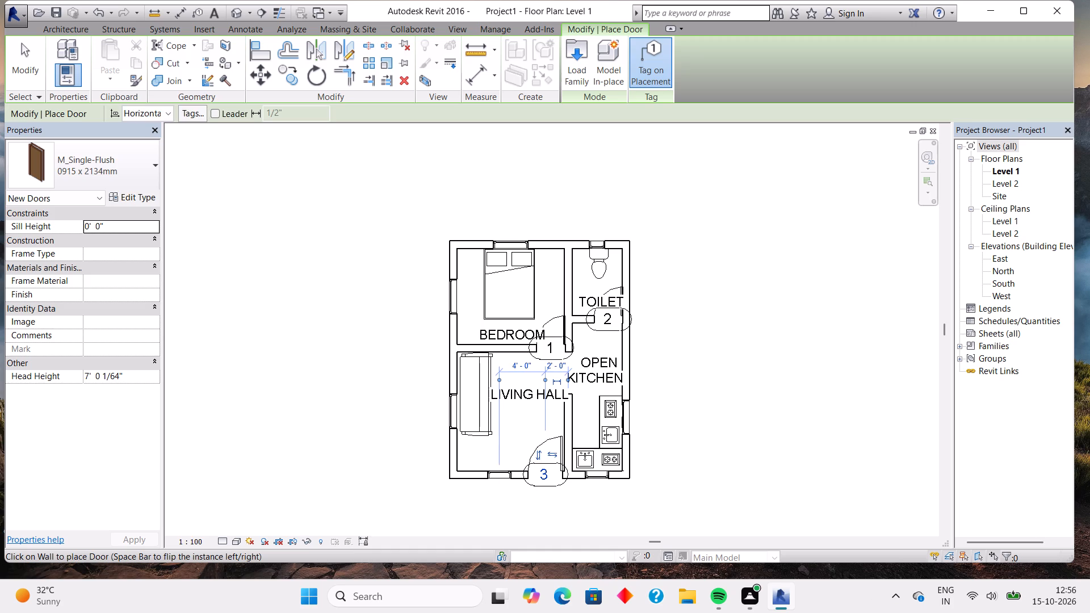
pyautogui.press('Escape')
pyautogui.scroll(-1, 491, 532)
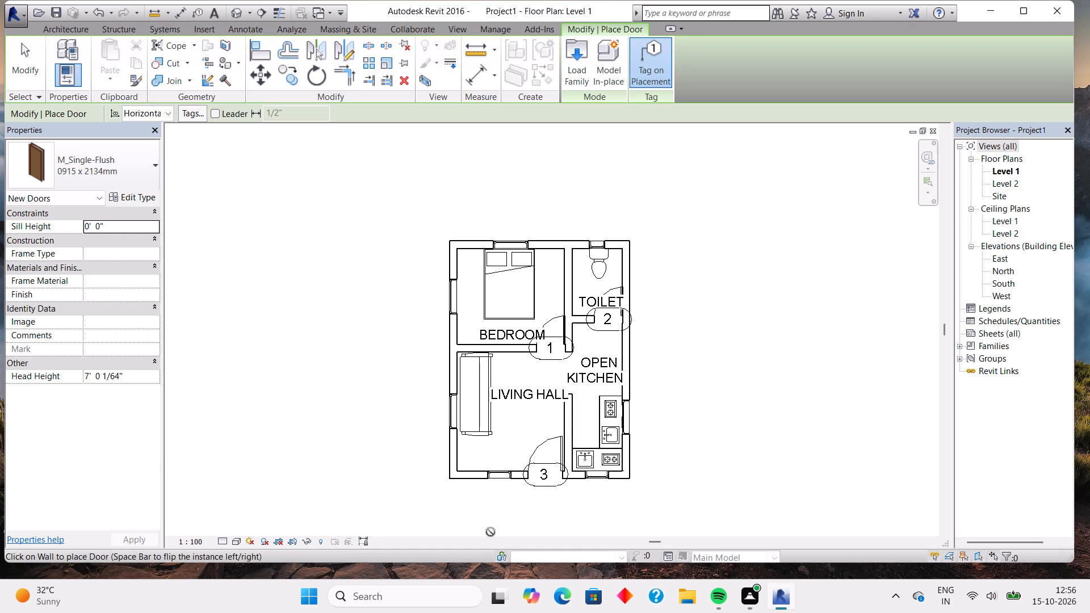
pyautogui.scroll(5, 491, 532)
pyautogui.scroll(-4, 490, 535)
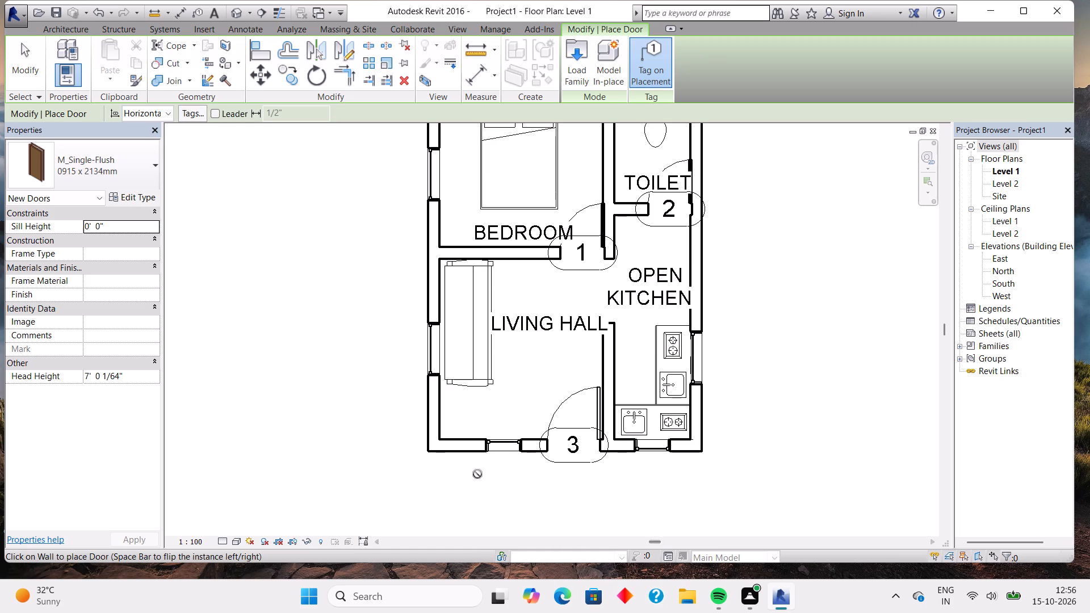
pyautogui.scroll(-2, 471, 471)
pyautogui.scroll(2, 471, 471)
pyautogui.press('Escape')
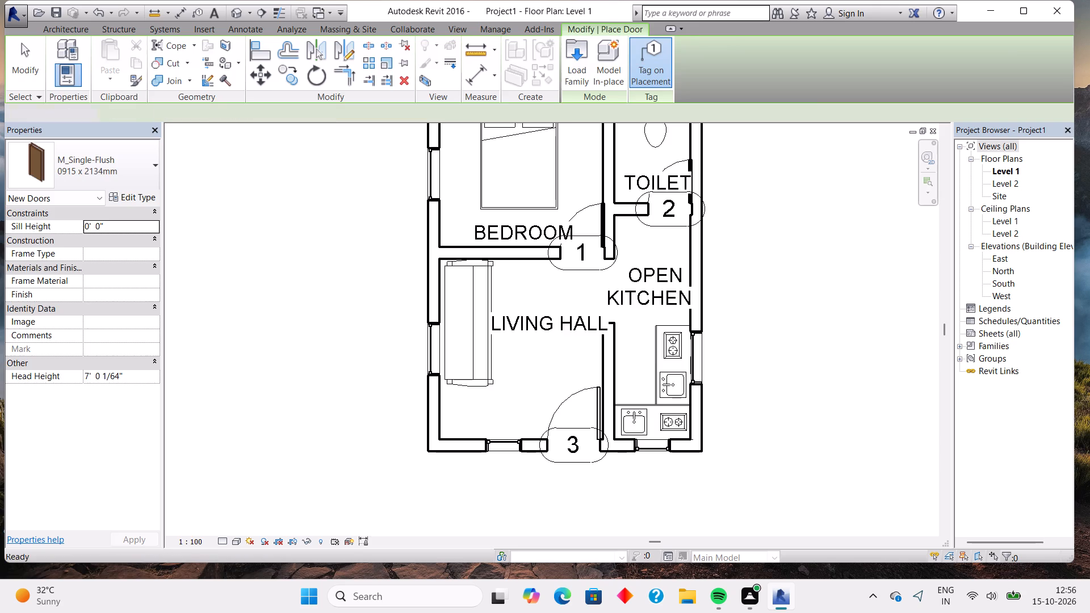
# Start a stair with location line Run: Right and draw a run about 4' 6" leftward along the lower wall's outside from the living hall window.
pyautogui.scroll(1, 403, 454)
pyautogui.click(538, 52)
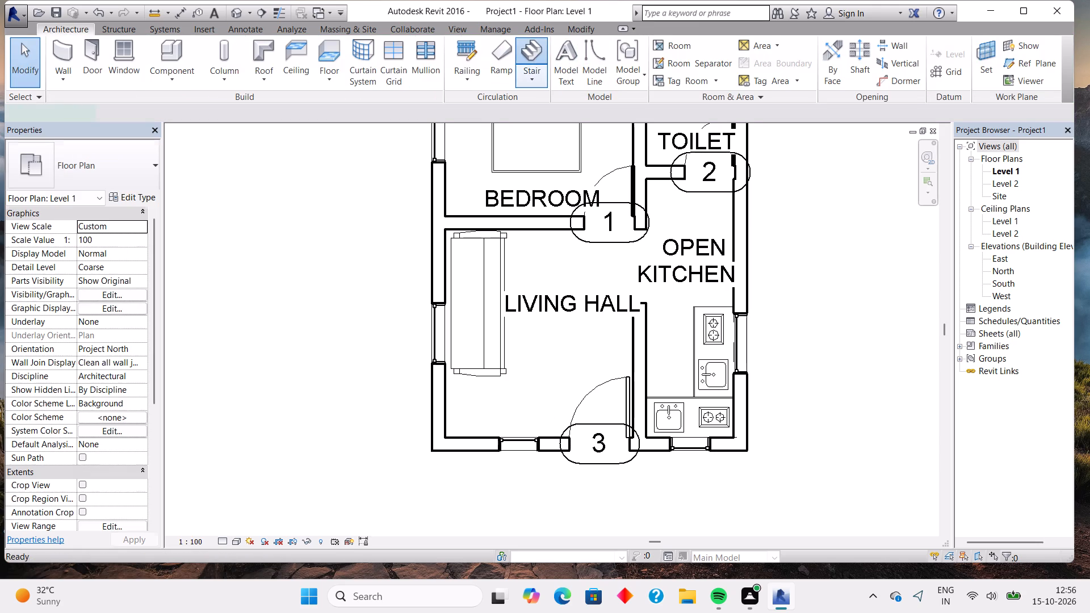
pyautogui.click(112, 115)
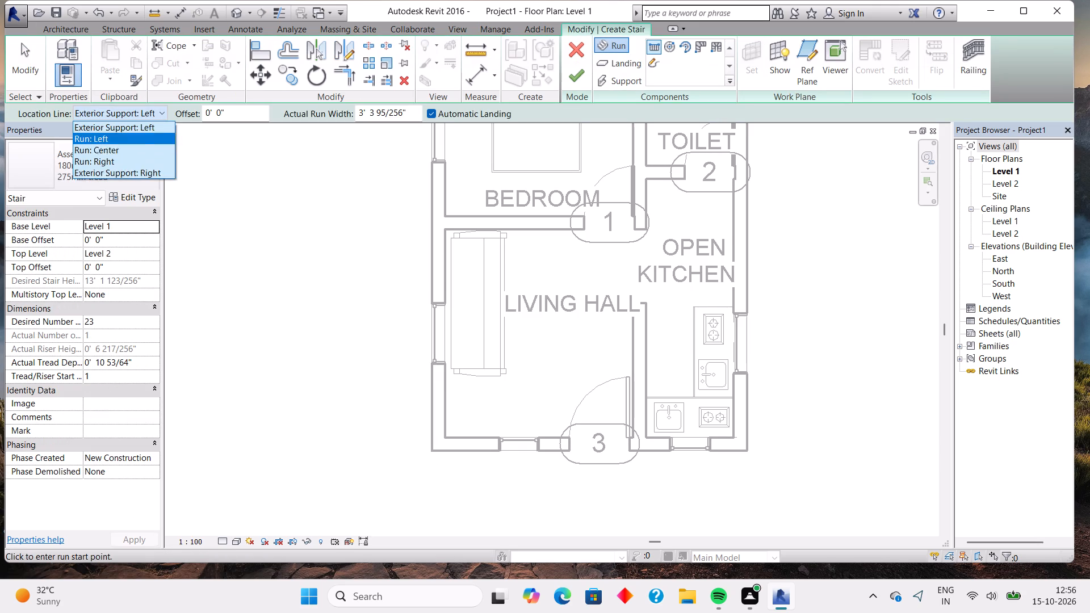
pyautogui.click(114, 167)
pyautogui.click(130, 117)
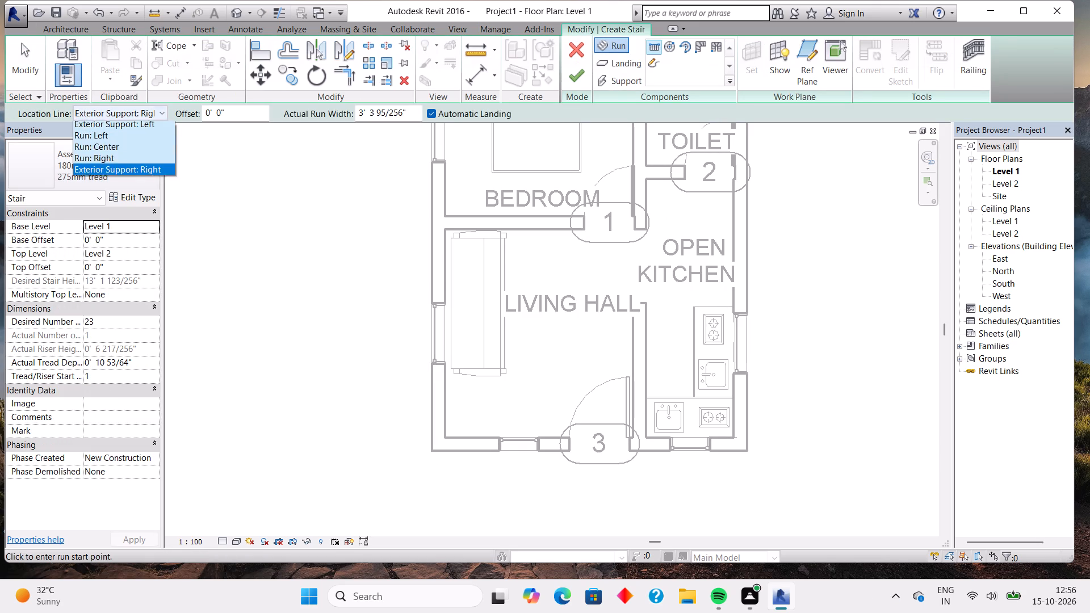
pyautogui.click(125, 161)
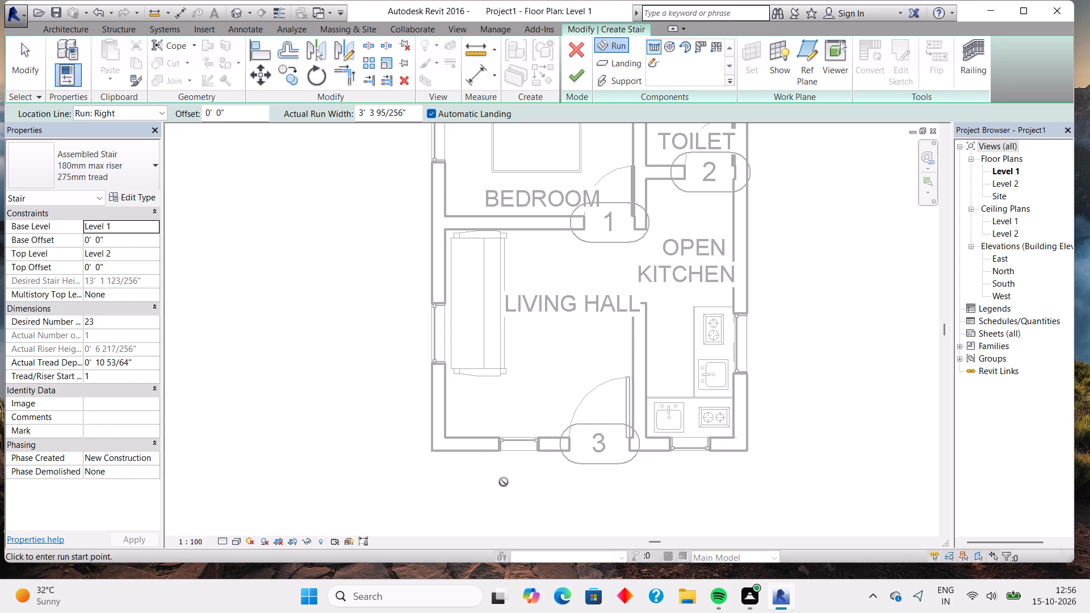
pyautogui.click(504, 482)
pyautogui.press('Escape')
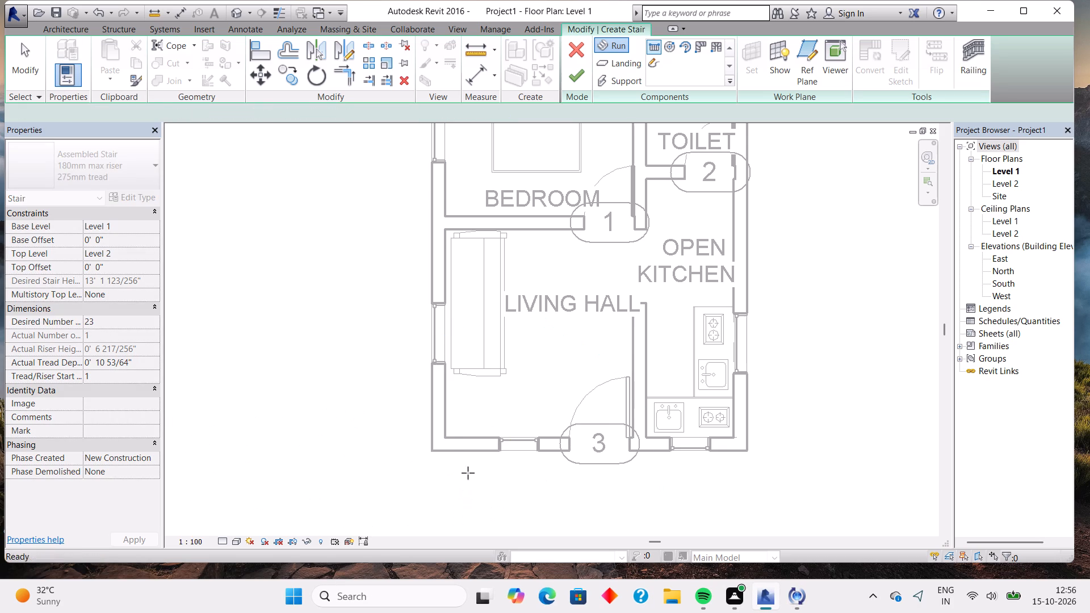
pyautogui.click(492, 462)
pyautogui.press('Escape')
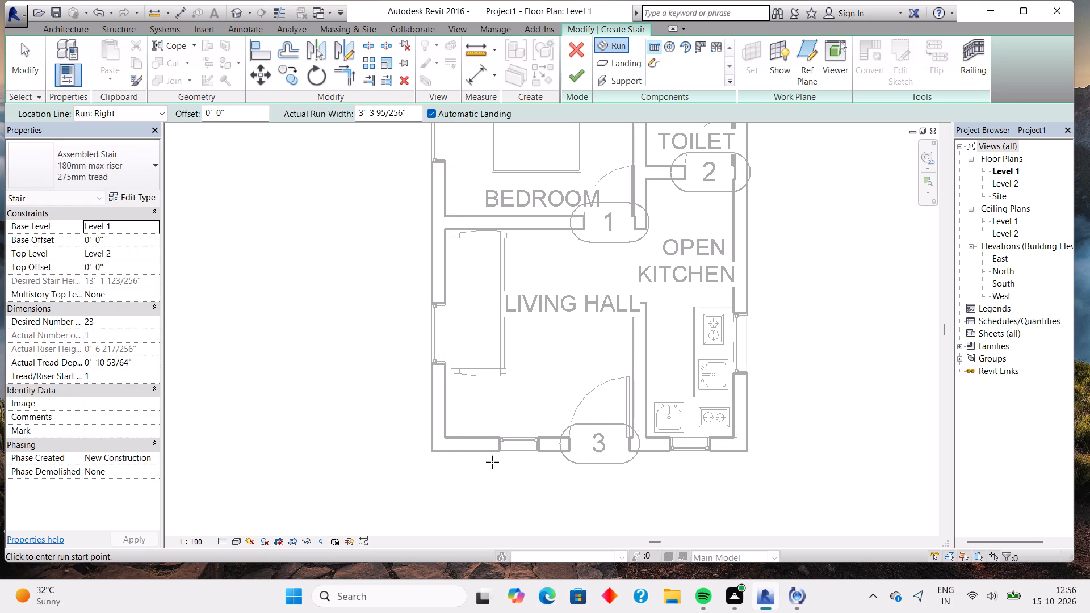
pyautogui.click(497, 463)
pyautogui.press('Escape')
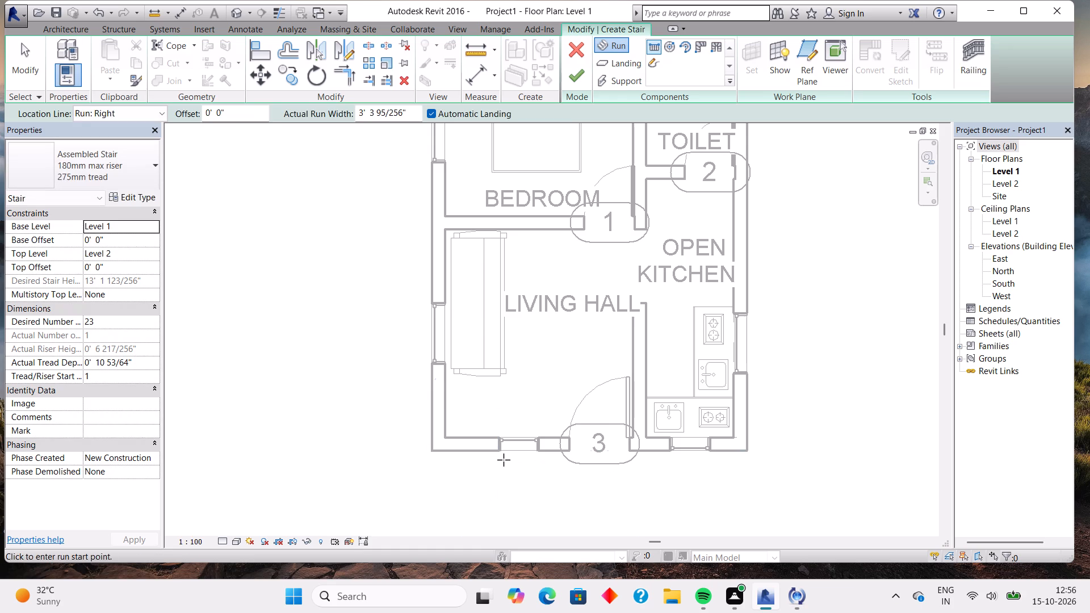
pyautogui.click(500, 456)
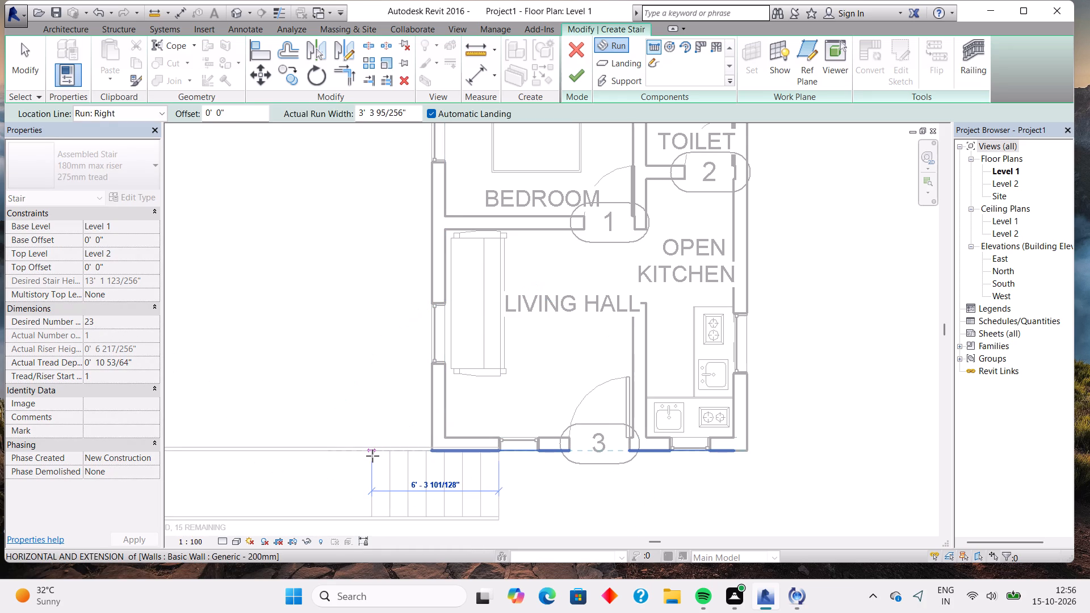
pyautogui.click(406, 454)
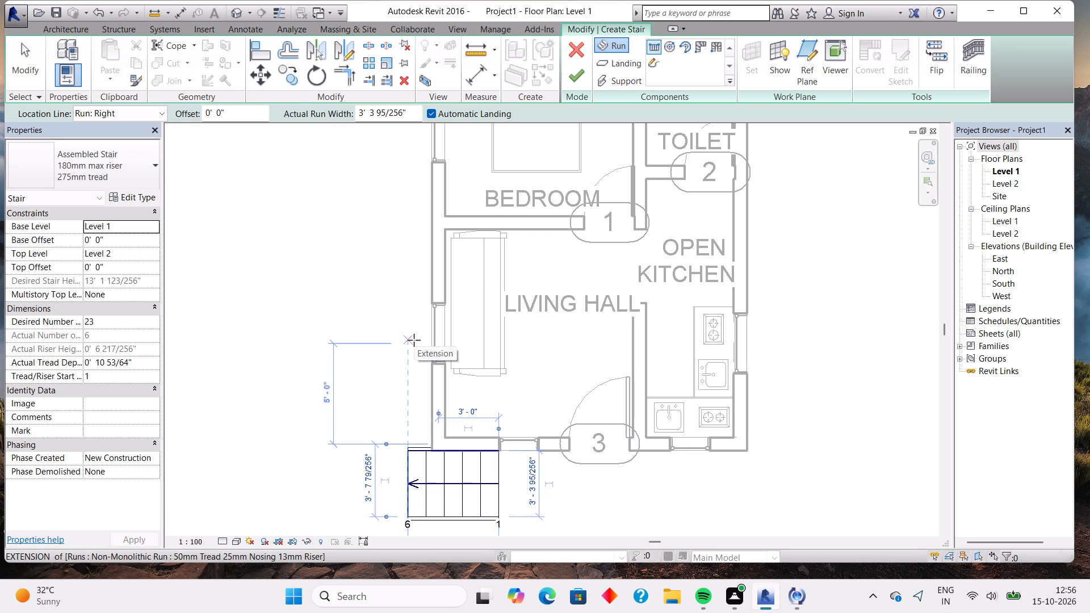
# Draw a second stair run about 1' 9" upward outside the left wall, starting about 6' above the building's lower-left corner.
pyautogui.click(414, 340)
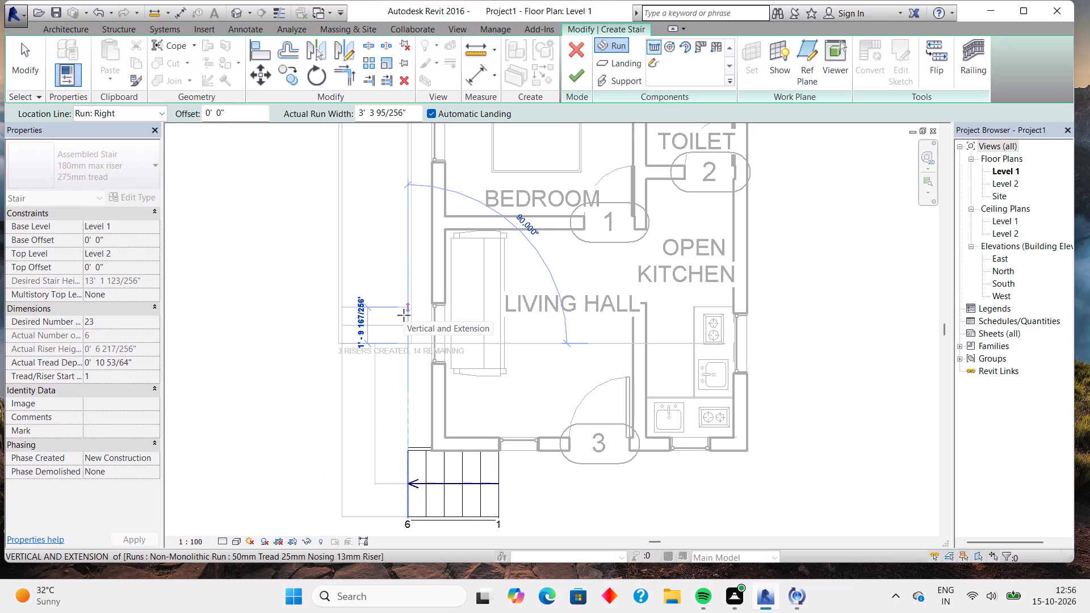
pyautogui.click(404, 315)
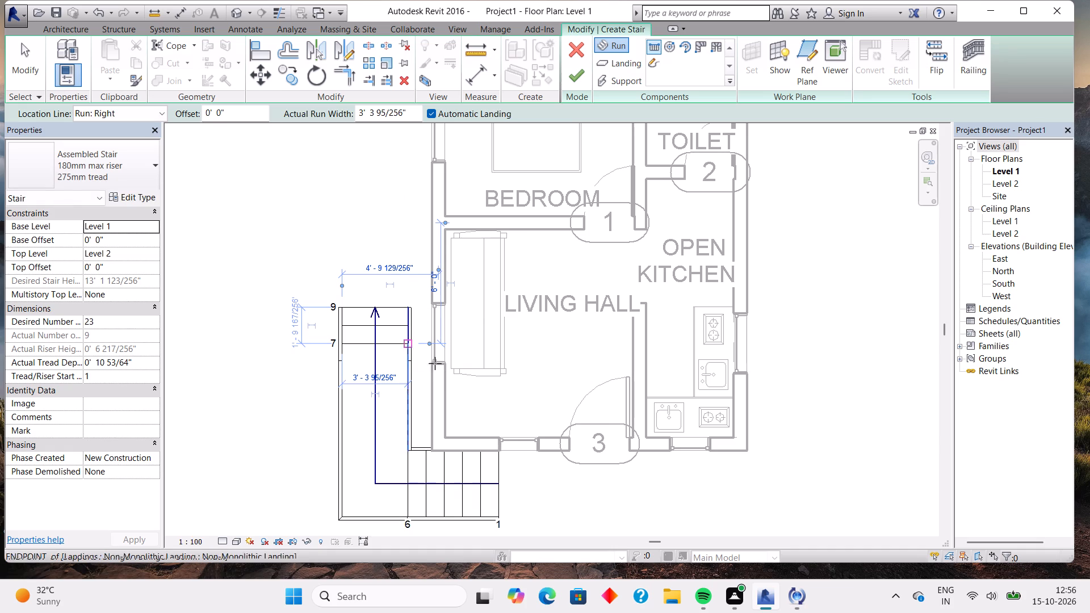
pyautogui.press('Escape')
pyautogui.press('Escape')
pyautogui.press('Escape')
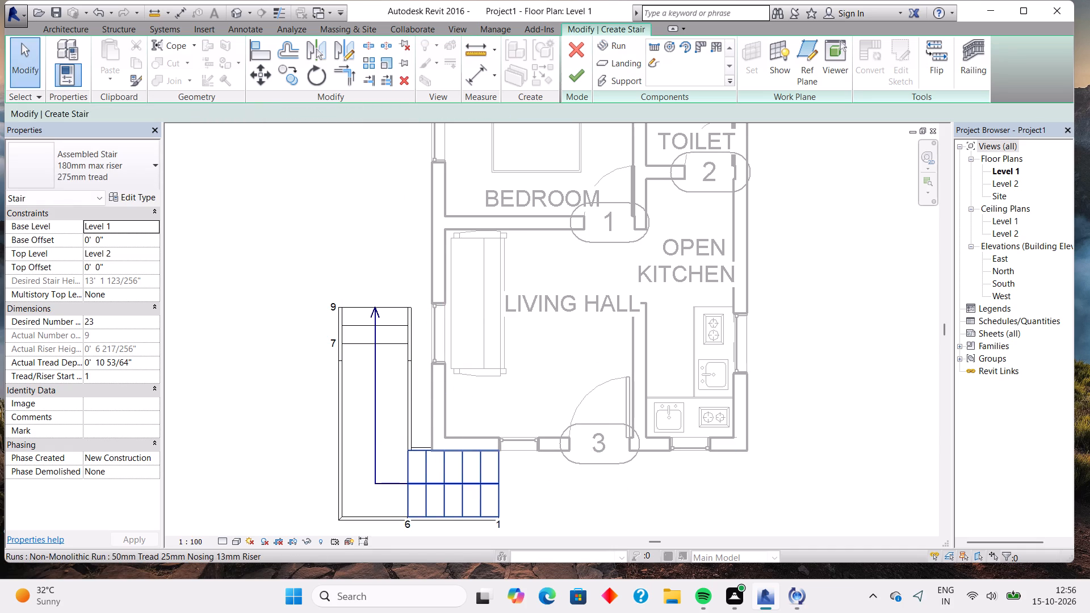
# Nudge the lower run and landing rightward until the stair sits against the building's left outer wall, and finish the stair.
pyautogui.click(462, 485)
pyautogui.press('Right')
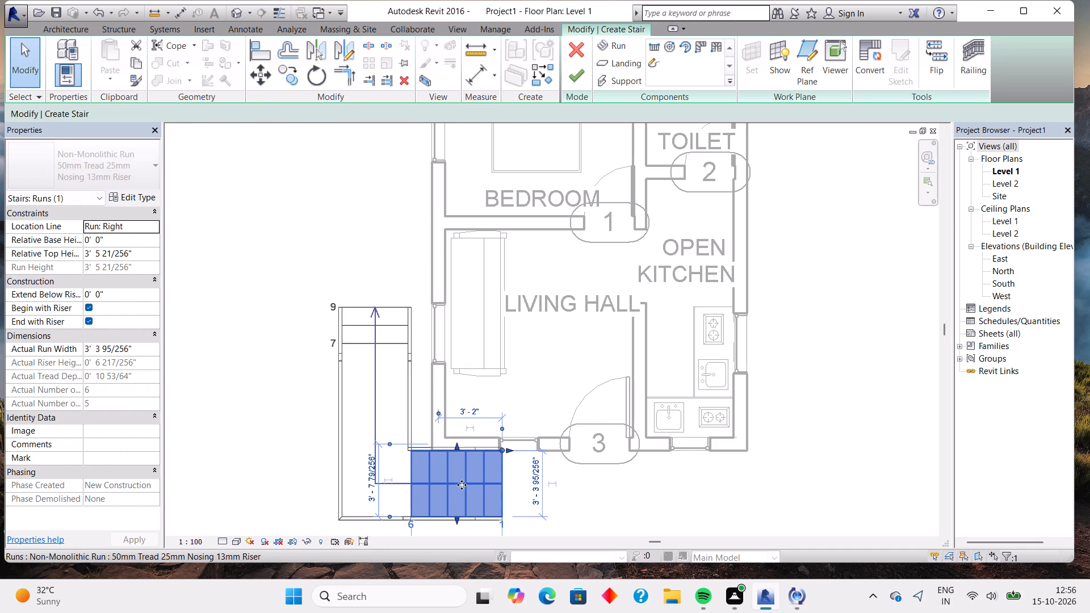
pyautogui.press('Escape')
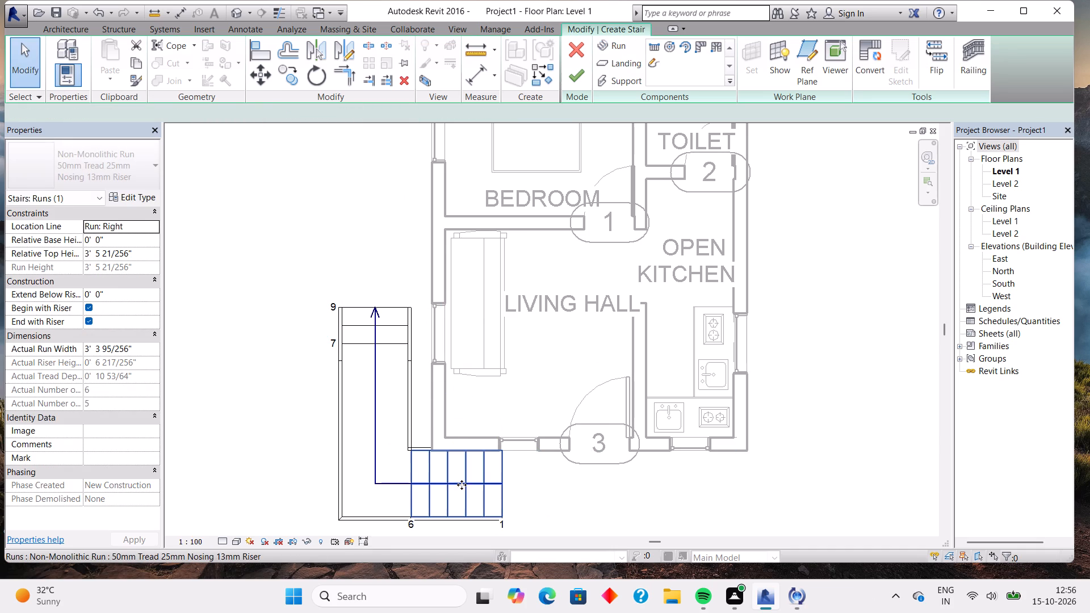
pyautogui.click(376, 473)
pyautogui.press('Right')
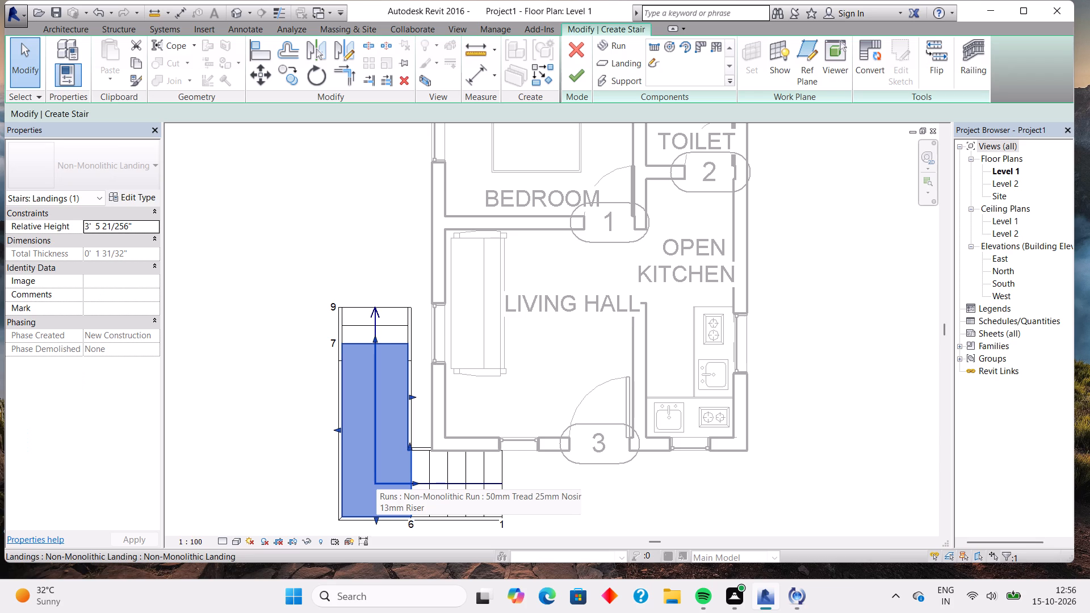
pyautogui.press('Right')
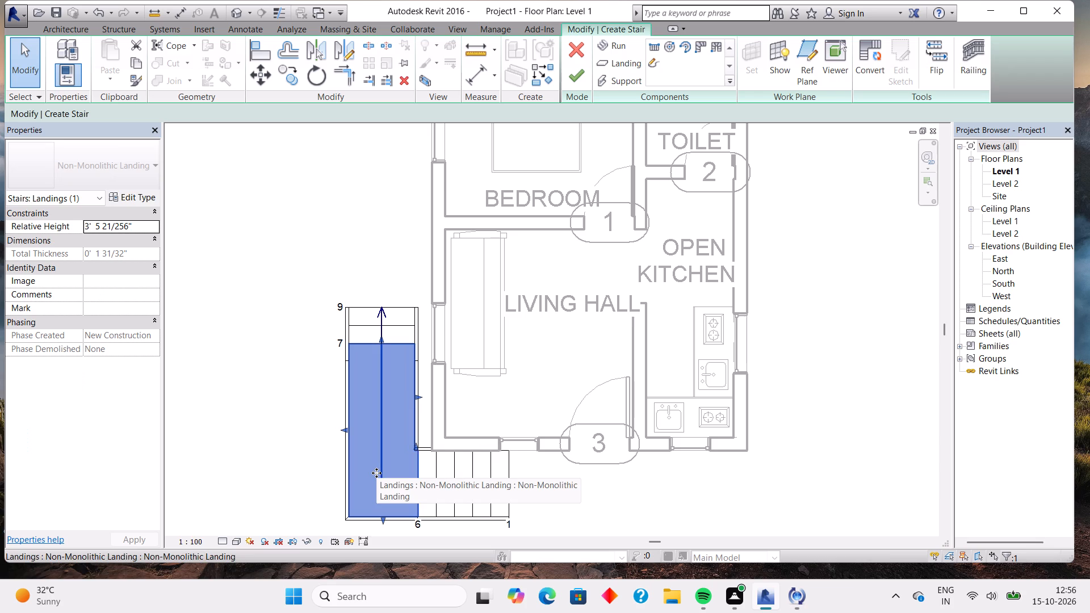
pyautogui.press('Right')
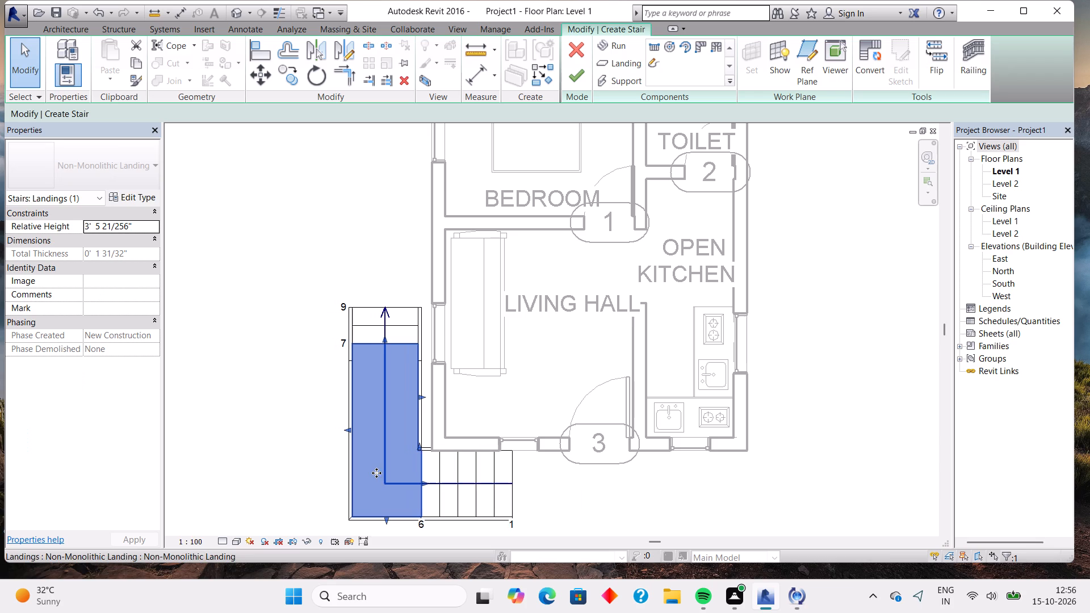
pyautogui.press('Right')
pyautogui.press('Right')
pyautogui.press('Right')
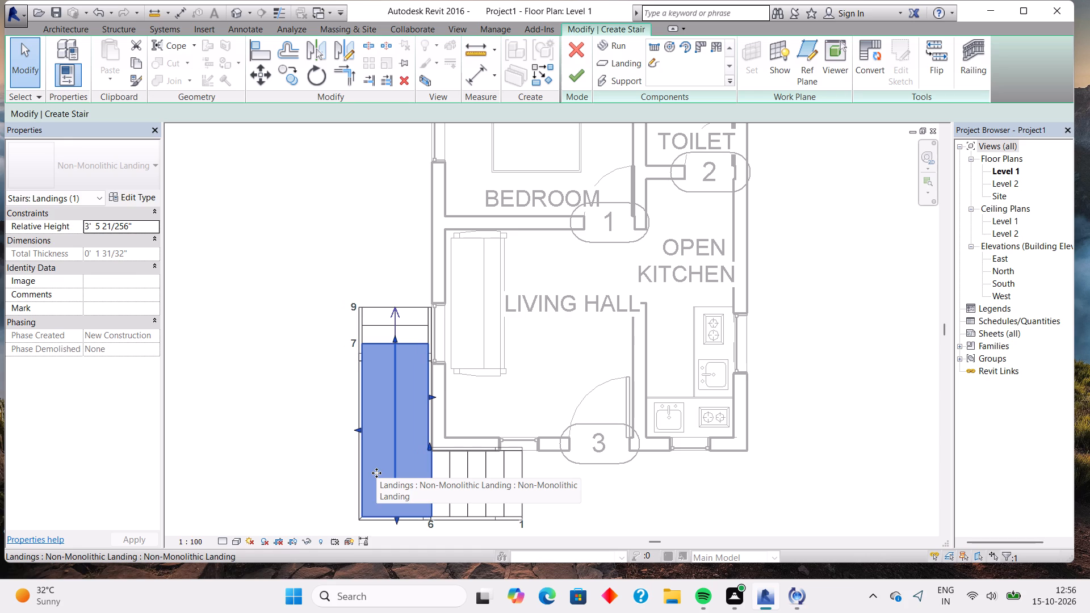
pyautogui.press('Escape')
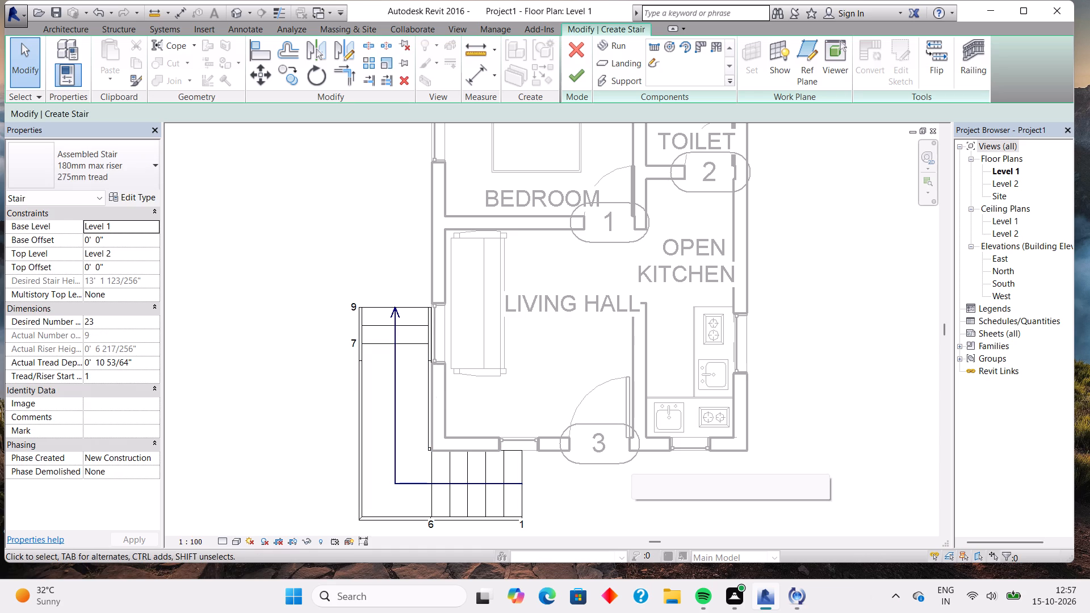
pyautogui.click(568, 79)
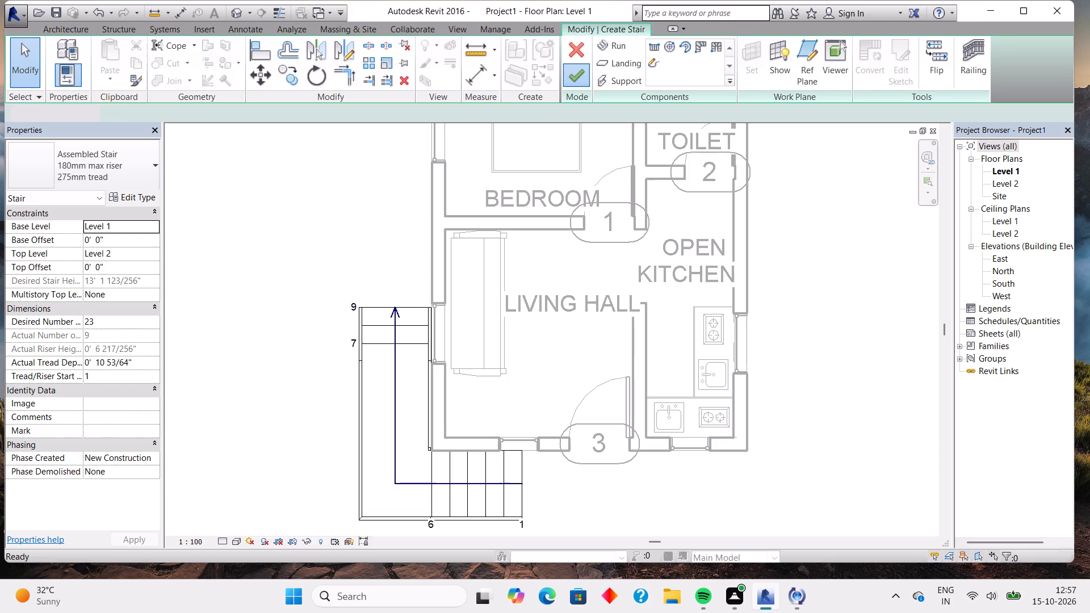
pyautogui.scroll(-9, 477, 389)
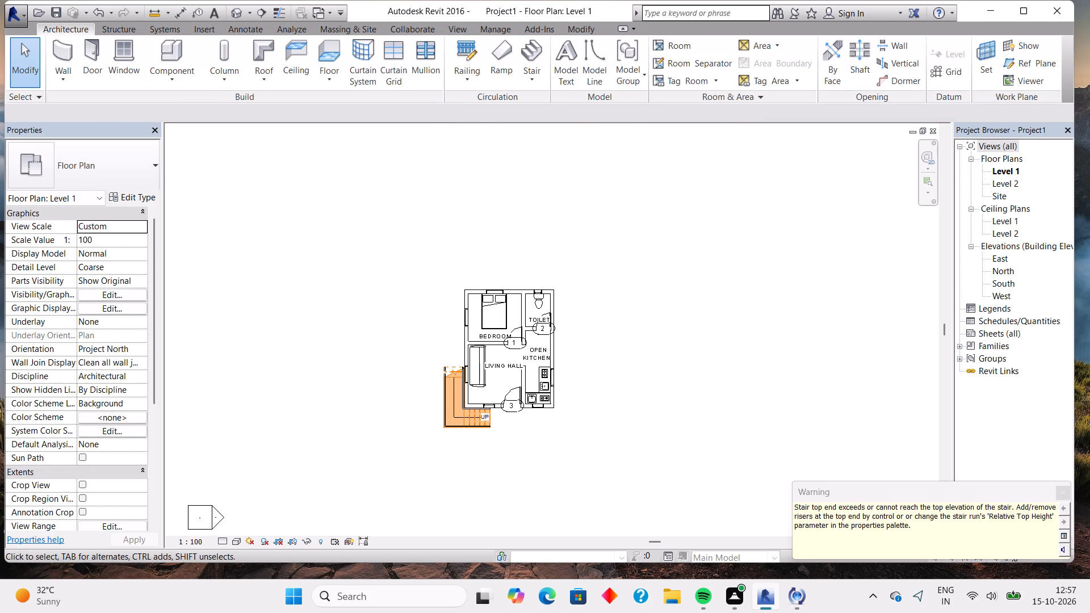
pyautogui.scroll(4, 609, 372)
pyautogui.click(1069, 498)
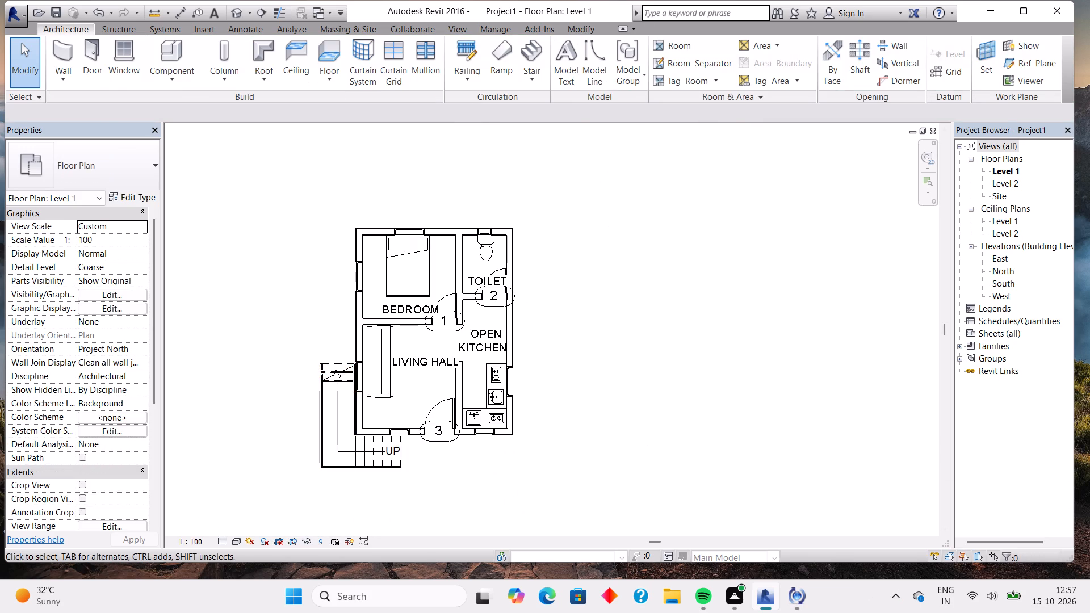
# Open the default 3D view of the building.
pyautogui.scroll(-3, 553, 417)
pyautogui.scroll(3, 553, 417)
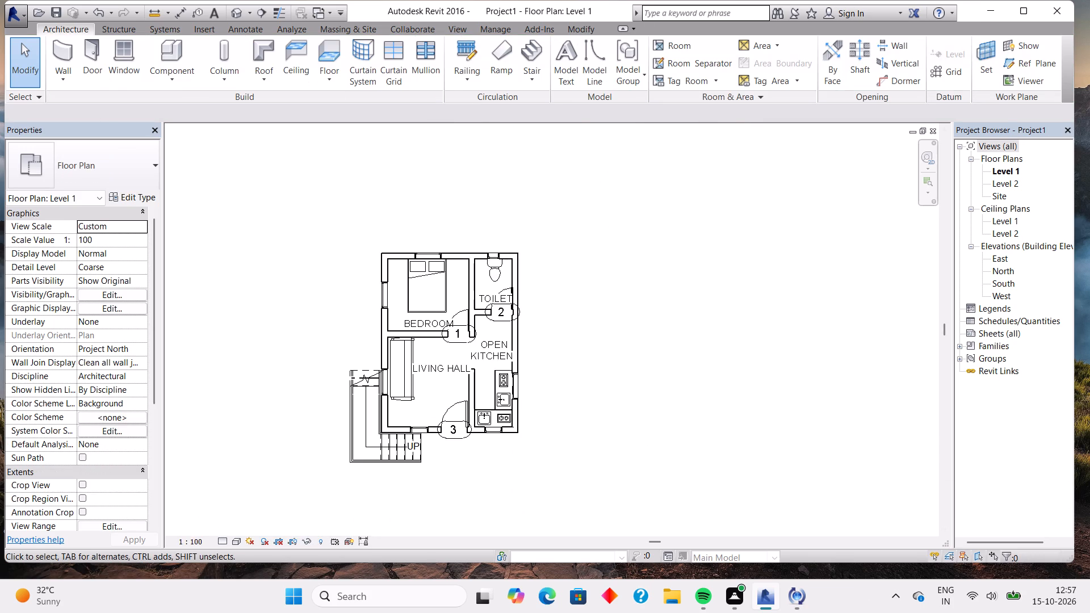
pyautogui.click(448, 31)
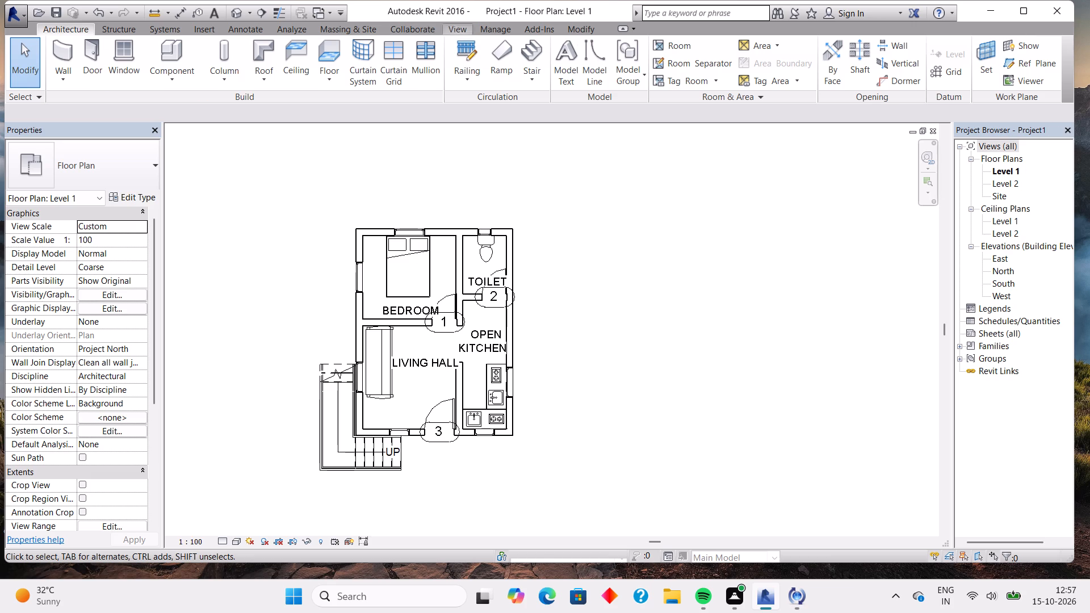
pyautogui.click(449, 24)
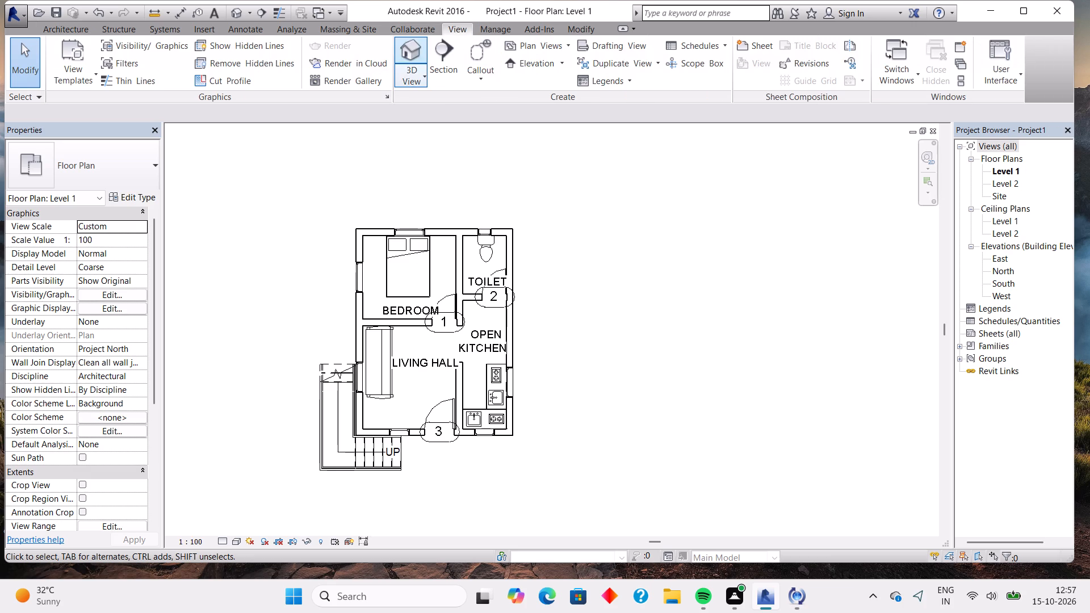
pyautogui.click(413, 42)
# Set the unconnected height of the 15' outer wall containing the entrance door to 8'.
pyautogui.click(533, 309)
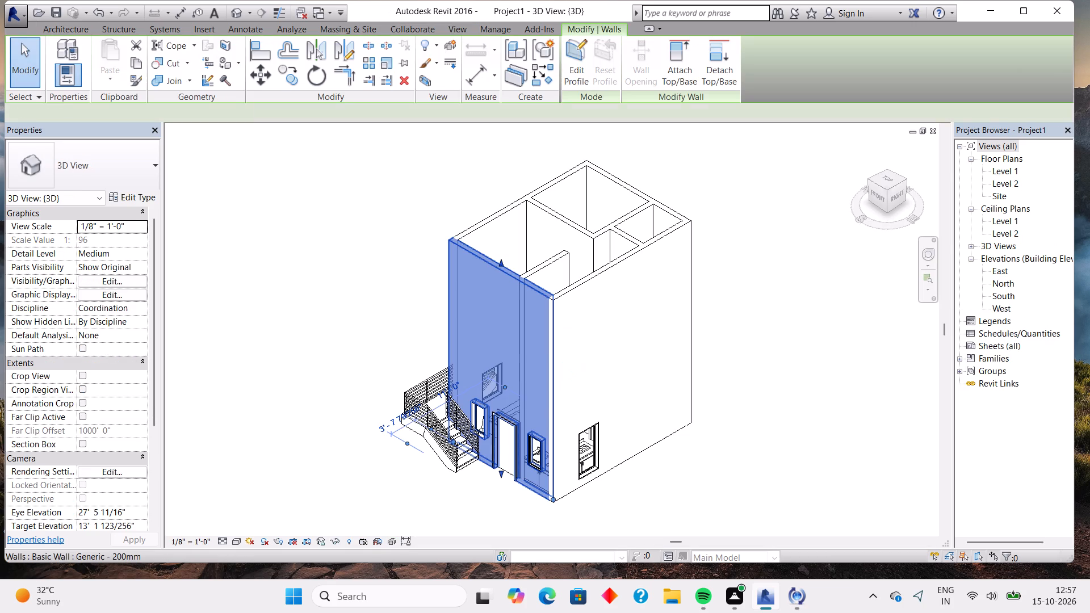
pyautogui.click(131, 308)
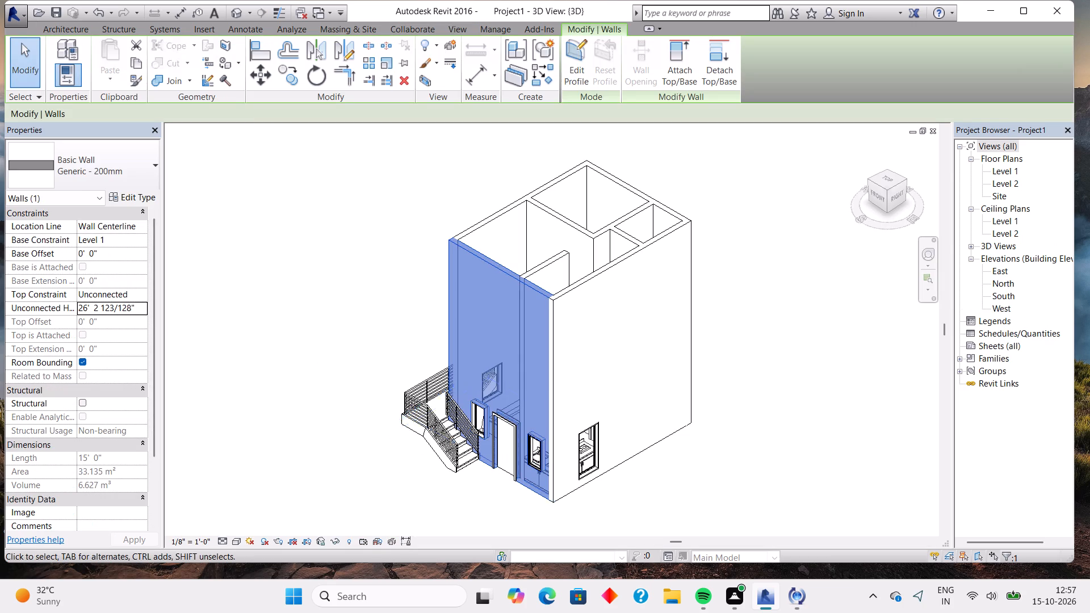
pyautogui.press('BackSpace')
pyautogui.press('BackSpace')
pyautogui.press('BackSpace')
pyautogui.press('BackSpace')
pyautogui.press('BackSpace')
pyautogui.press('BackSpace')
pyautogui.press('BackSpace')
pyautogui.press('BackSpace')
pyautogui.press('BackSpace')
pyautogui.press('BackSpace')
pyautogui.press('BackSpace')
pyautogui.press('BackSpace')
pyautogui.press('BackSpace')
pyautogui.press('BackSpace')
pyautogui.press('BackSpace')
pyautogui.press('BackSpace')
pyautogui.press('BackSpace')
pyautogui.press('BackSpace')
pyautogui.press('BackSpace')
pyautogui.press('BackSpace')
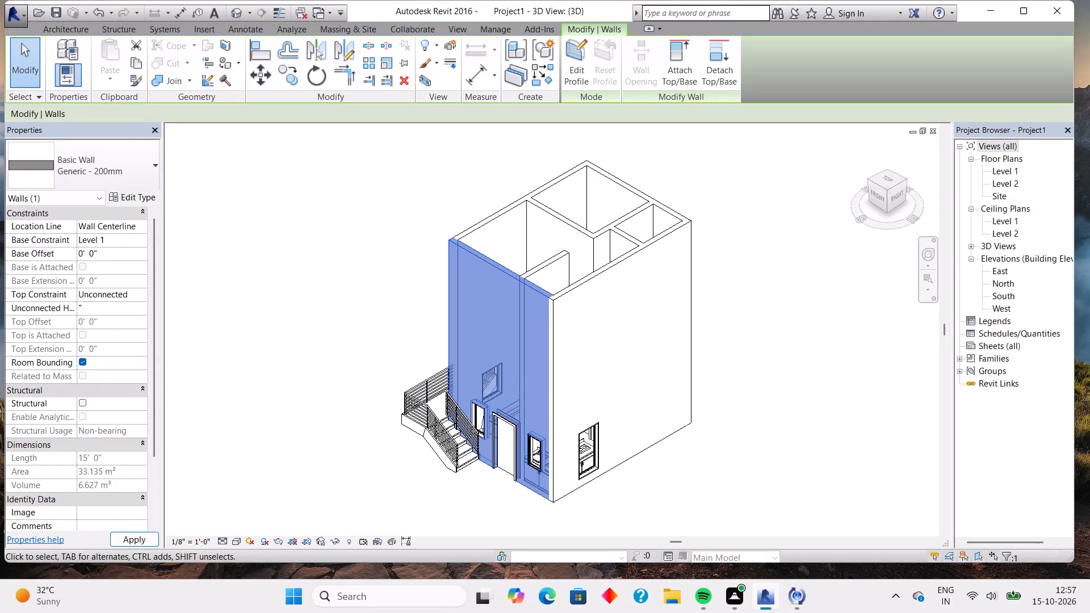
pyautogui.click(112, 310)
pyautogui.press('BackSpace')
pyautogui.press('BackSpace')
pyautogui.press('BackSpace')
pyautogui.press('BackSpace')
pyautogui.press('BackSpace')
pyautogui.press('8')
pyautogui.press('Return')
pyautogui.press('Return')
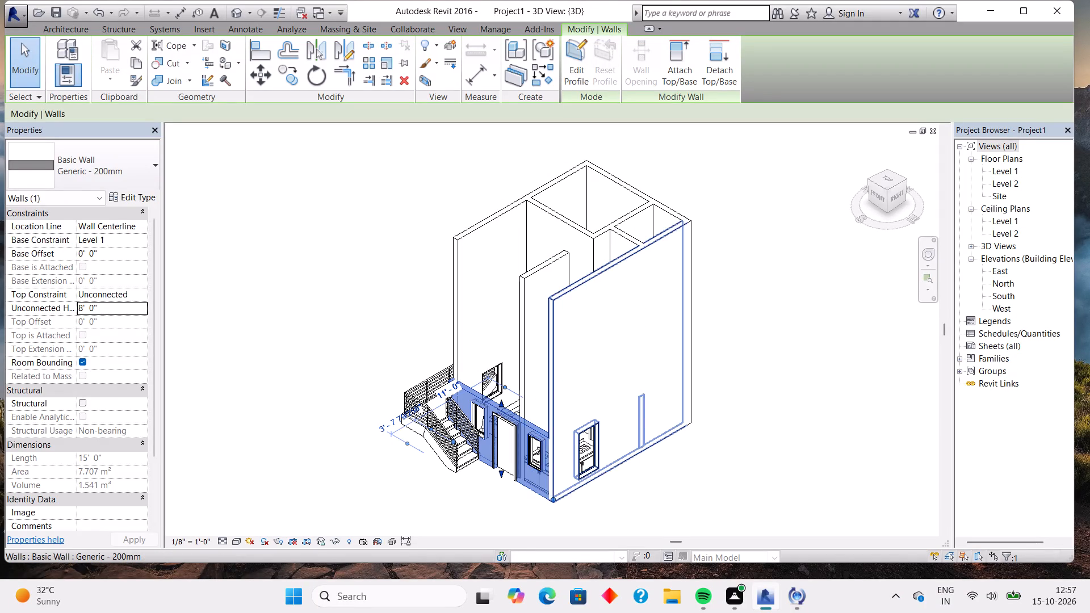
# Set the unconnected height of the 20' outer wall on the kitchen and toilet side to 8'.
pyautogui.click(593, 334)
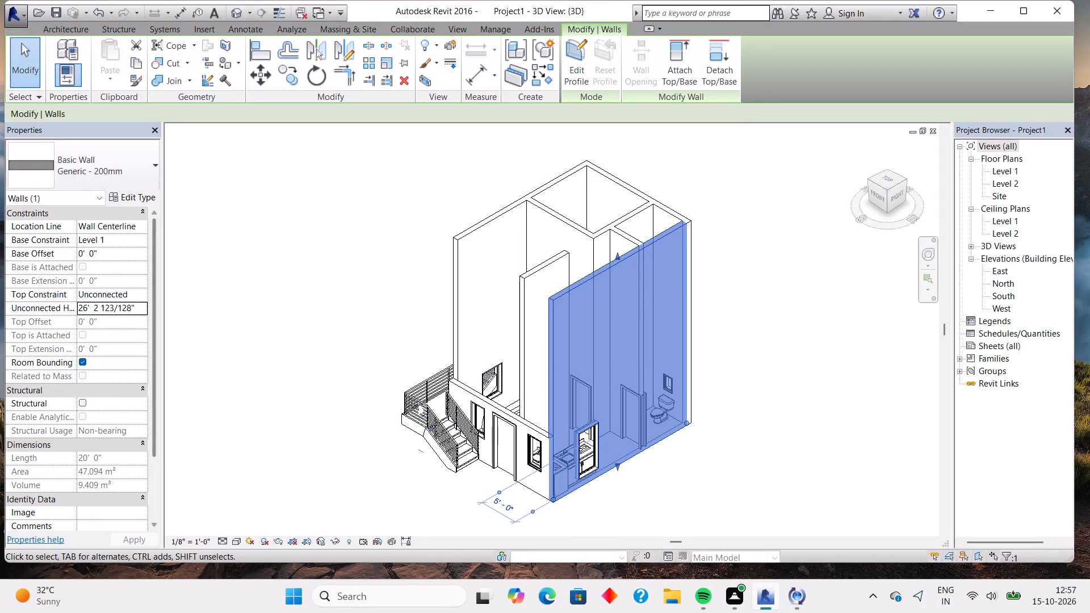
pyautogui.doubleClick(135, 309)
pyautogui.press('BackSpace')
pyautogui.press('BackSpace')
pyautogui.press('BackSpace')
pyautogui.press('BackSpace')
pyautogui.press('BackSpace')
pyautogui.press('BackSpace')
pyautogui.press('BackSpace')
pyautogui.press('BackSpace')
pyautogui.press('BackSpace')
pyautogui.press('BackSpace')
pyautogui.press('BackSpace')
pyautogui.press('BackSpace')
pyautogui.press('BackSpace')
pyautogui.press('BackSpace')
pyautogui.press('BackSpace')
pyautogui.press('BackSpace')
pyautogui.press('BackSpace')
pyautogui.press('BackSpace')
pyautogui.press('BackSpace')
pyautogui.press('BackSpace')
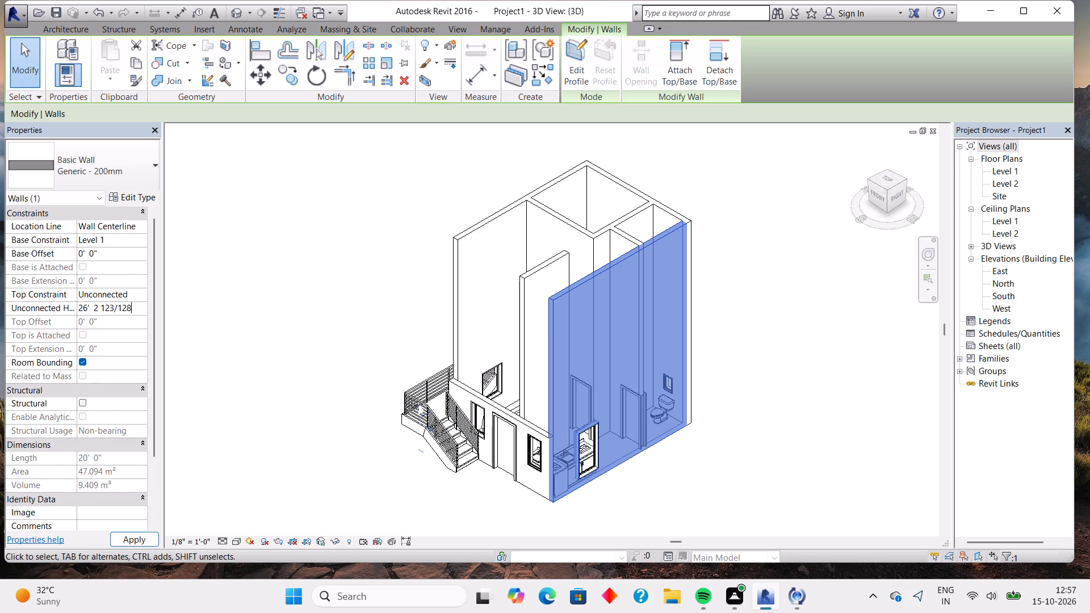
pyautogui.press('8')
pyautogui.press('Return')
pyautogui.press('Return')
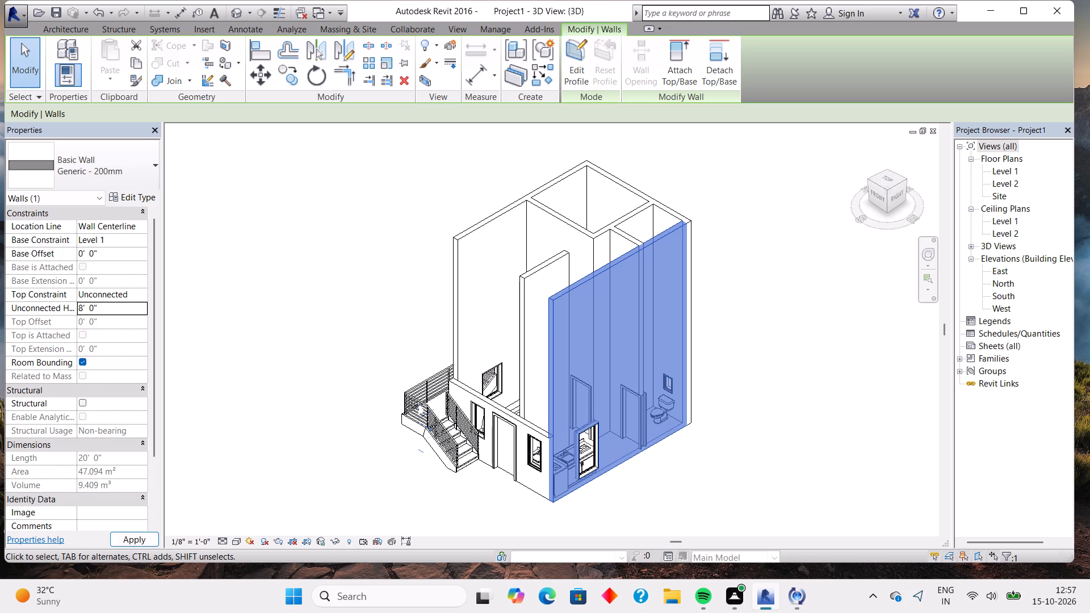
# Set the unconnected height of the 20' outer wall on the living hall and bedroom side to 8'.
pyautogui.click(467, 281)
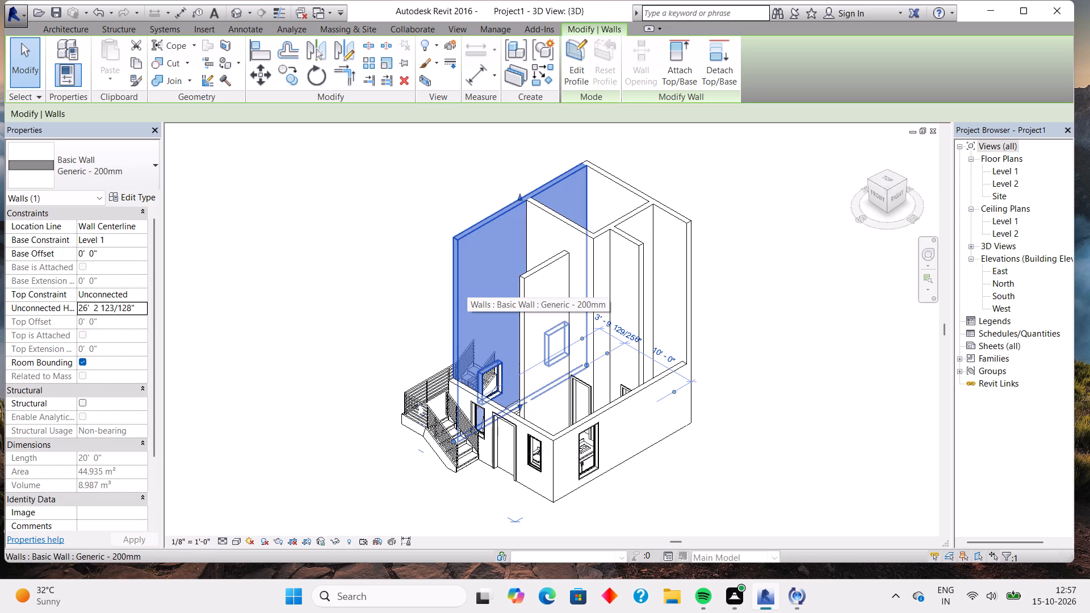
pyautogui.click(137, 309)
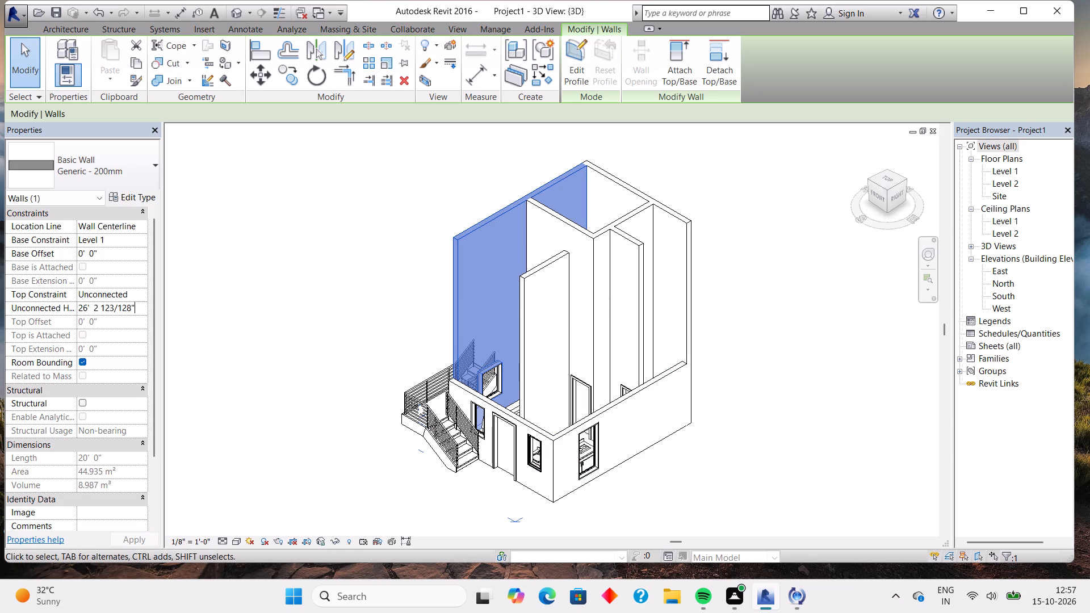
pyautogui.press('BackSpace')
pyautogui.press('BackSpace')
pyautogui.press('BackSpace')
pyautogui.press('BackSpace')
pyautogui.press('BackSpace')
pyautogui.press('BackSpace')
pyautogui.press('BackSpace')
pyautogui.press('BackSpace')
pyautogui.press('BackSpace')
pyautogui.press('BackSpace')
pyautogui.press('BackSpace')
pyautogui.press('BackSpace')
pyautogui.press('BackSpace')
pyautogui.press('BackSpace')
pyautogui.press('BackSpace')
pyautogui.press('BackSpace')
pyautogui.press('BackSpace')
pyautogui.press('BackSpace')
pyautogui.press('BackSpace')
pyautogui.press('BackSpace')
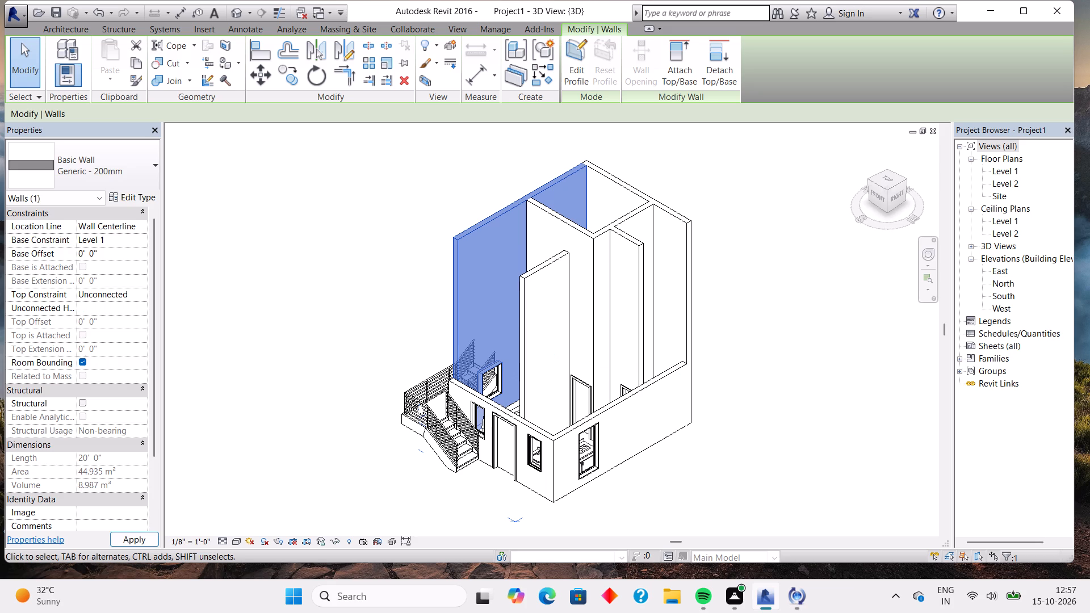
pyautogui.press('8')
pyautogui.press('Return')
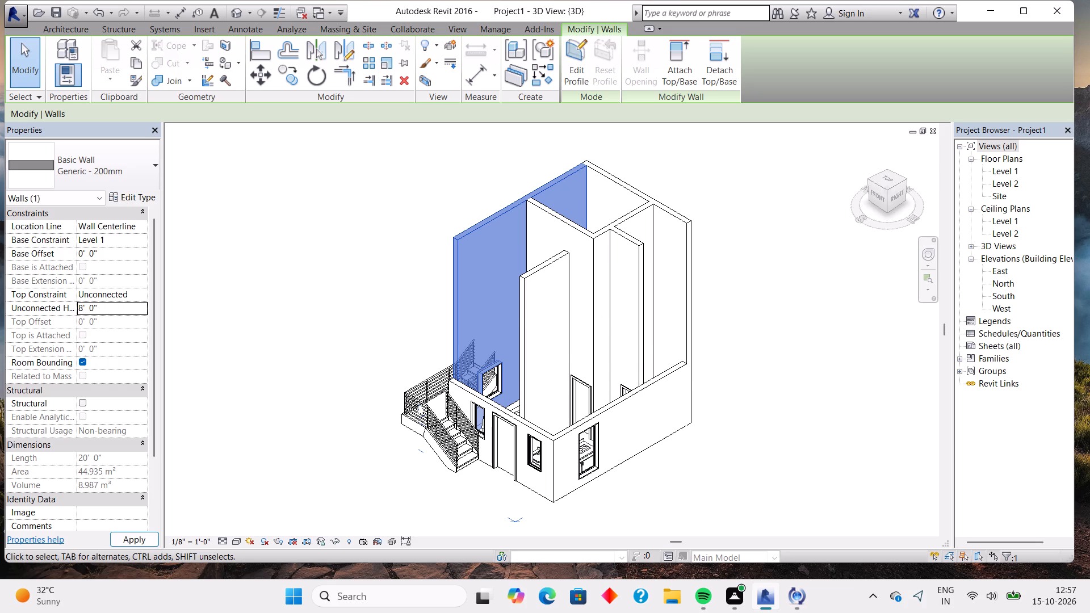
pyautogui.press('Return')
# Set the unconnected height of the 7' partition between the living hall and open kitchen to 8'.
pyautogui.click(547, 321)
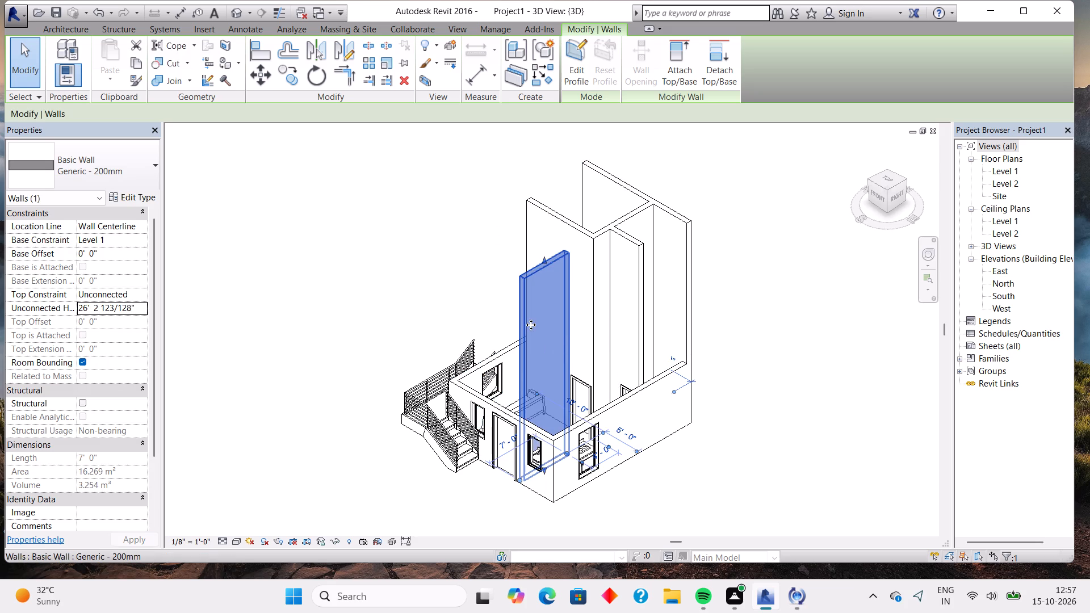
pyautogui.click(139, 310)
pyautogui.press('=')
pyautogui.press('=')
pyautogui.press('=')
pyautogui.press('=')
pyautogui.press('=')
pyautogui.press('=')
pyautogui.press('=')
pyautogui.press('=')
pyautogui.press('=')
pyautogui.press('=')
pyautogui.press('=')
pyautogui.press('=')
pyautogui.press('=')
pyautogui.press('=')
pyautogui.press('=')
pyautogui.press('=')
pyautogui.press('=')
pyautogui.press('=')
pyautogui.press('=')
pyautogui.press('=')
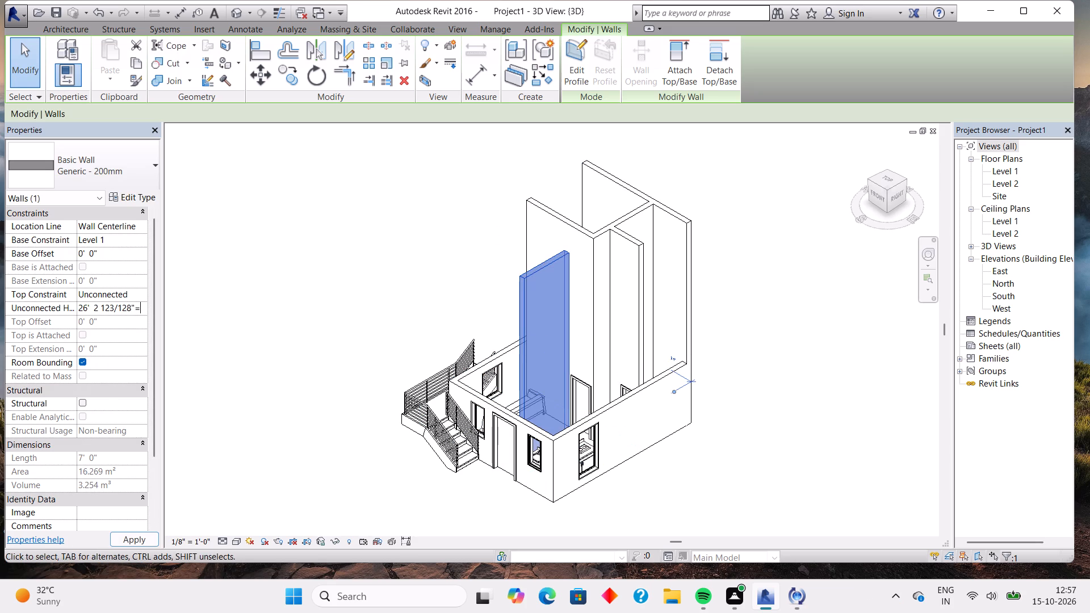
pyautogui.press('BackSpace')
pyautogui.press('BackSpace')
pyautogui.press('BackSpace')
pyautogui.press('BackSpace')
pyautogui.press('BackSpace')
pyautogui.press('BackSpace')
pyautogui.press('BackSpace')
pyautogui.press('BackSpace')
pyautogui.press('BackSpace')
pyautogui.press('BackSpace')
pyautogui.press('BackSpace')
pyautogui.press('BackSpace')
pyautogui.press('BackSpace')
pyautogui.press('BackSpace')
pyautogui.press('BackSpace')
pyautogui.press('BackSpace')
pyautogui.press('BackSpace')
pyautogui.press('BackSpace')
pyautogui.press('BackSpace')
pyautogui.press('BackSpace')
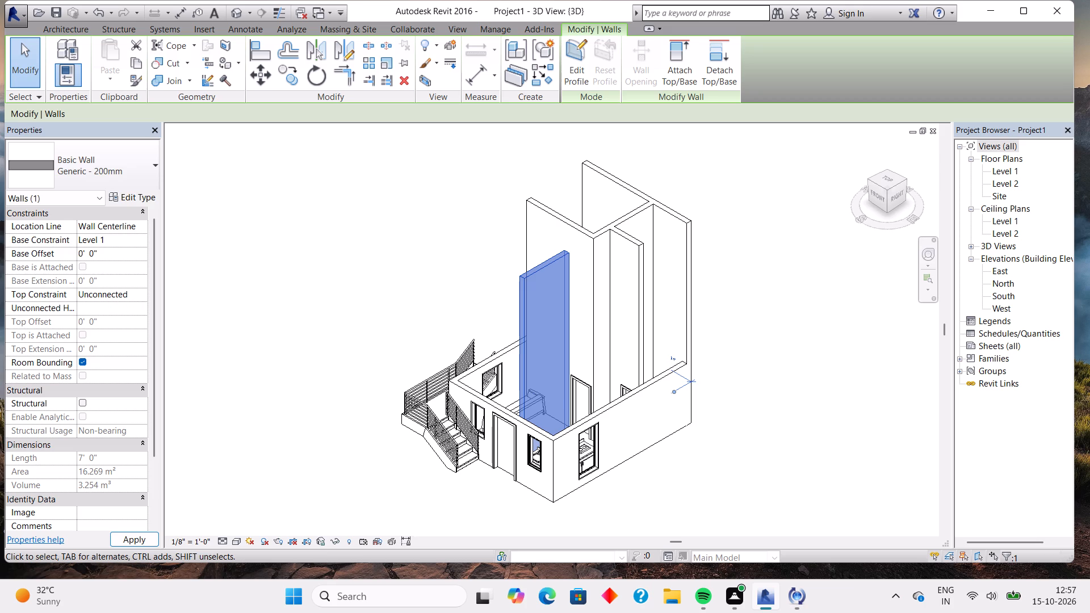
pyautogui.press('8')
pyautogui.press('Return')
pyautogui.press('Return')
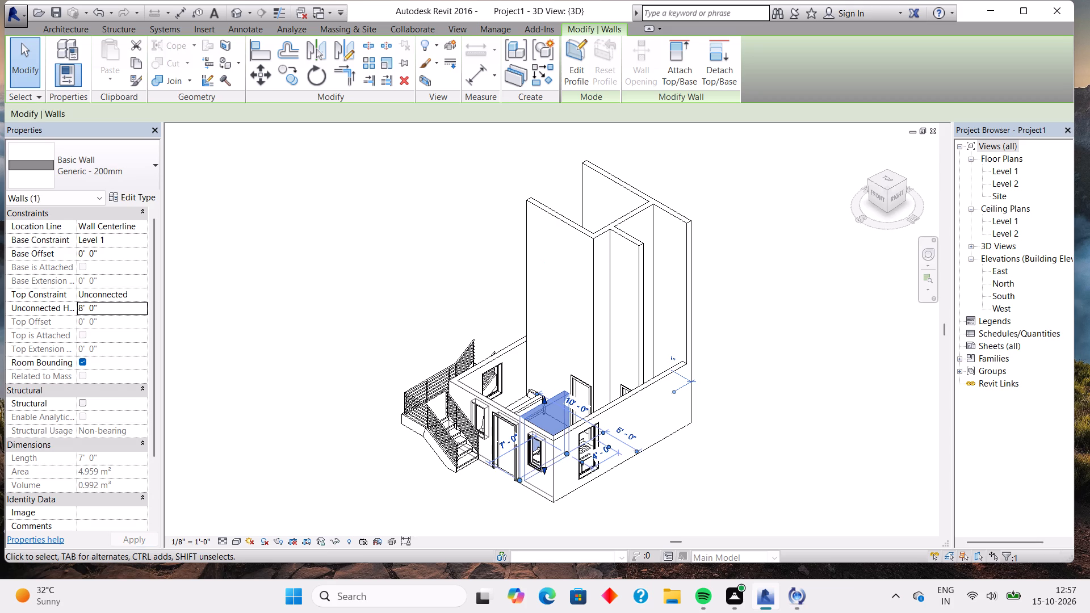
# Set the unconnected height of the 10' partition between the living hall and bedroom to 8'.
pyautogui.click(560, 349)
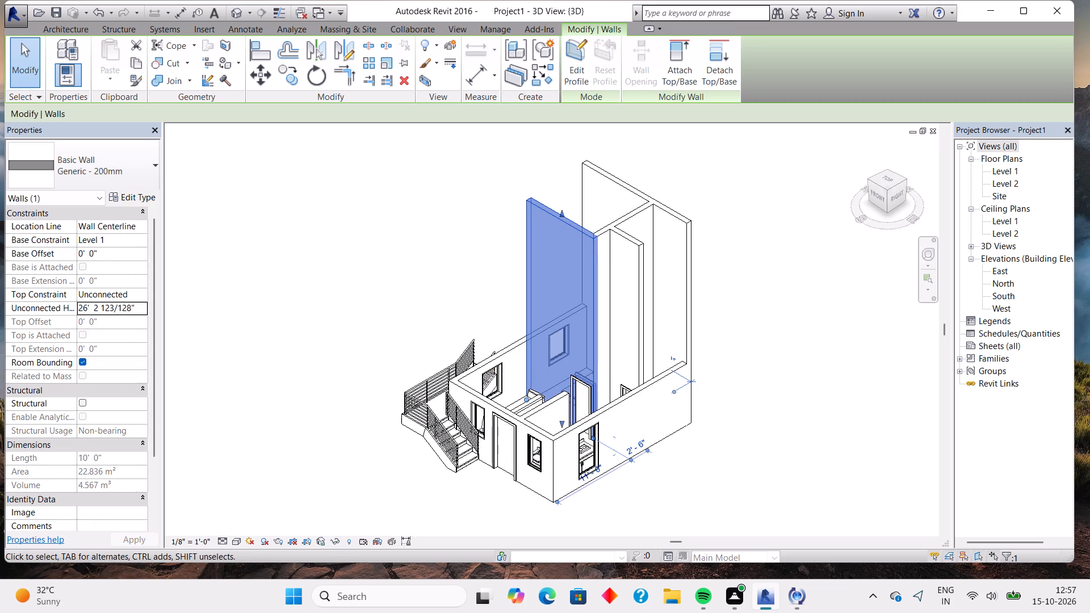
pyautogui.click(138, 312)
pyautogui.press('BackSpace')
pyautogui.press('BackSpace')
pyautogui.press('BackSpace')
pyautogui.press('BackSpace')
pyautogui.press('BackSpace')
pyautogui.press('BackSpace')
pyautogui.press('BackSpace')
pyautogui.press('BackSpace')
pyautogui.press('BackSpace')
pyautogui.press('BackSpace')
pyautogui.press('BackSpace')
pyautogui.press('BackSpace')
pyautogui.press('BackSpace')
pyautogui.press('BackSpace')
pyautogui.press('BackSpace')
pyautogui.press('BackSpace')
pyautogui.press('BackSpace')
pyautogui.press('BackSpace')
pyautogui.press('BackSpace')
pyautogui.press('BackSpace')
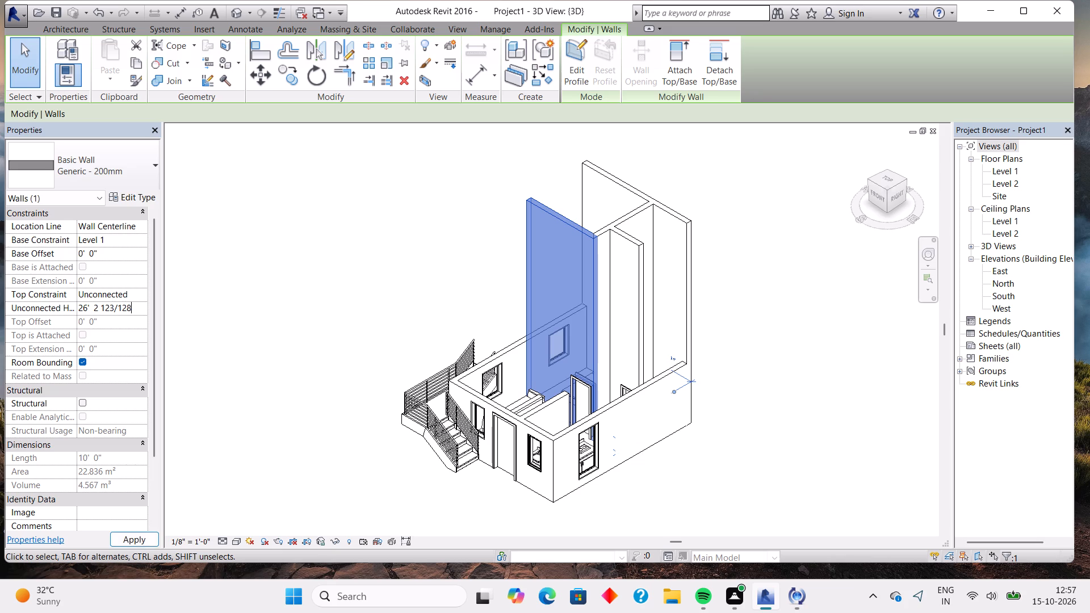
pyautogui.press('8')
pyautogui.press('Return')
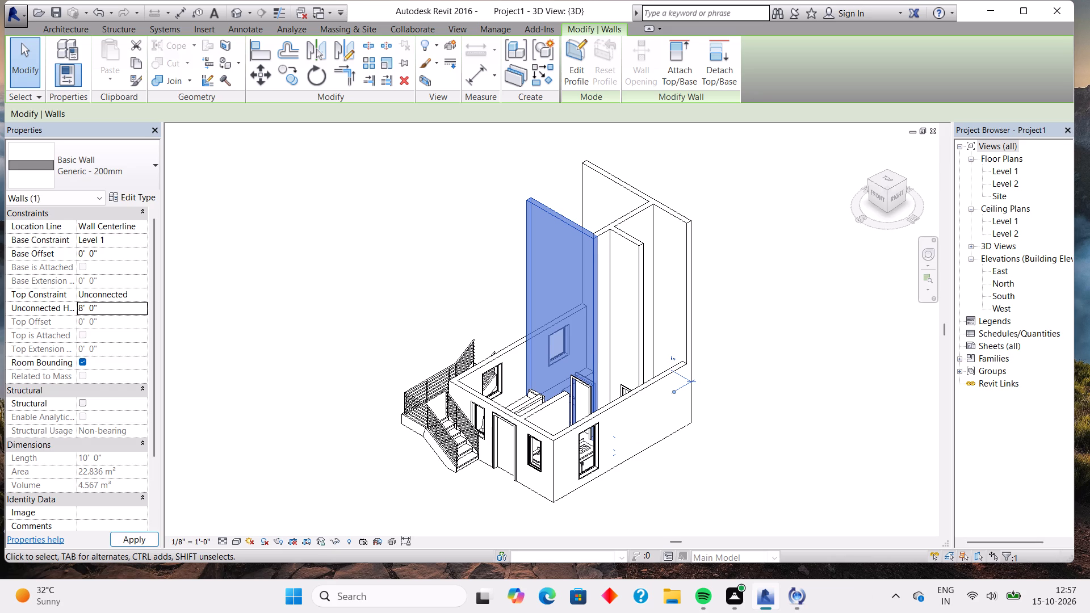
pyautogui.press('Return')
# Set the unconnected height of the 5' partition between the open kitchen and toilet to 8'.
pyautogui.click(618, 301)
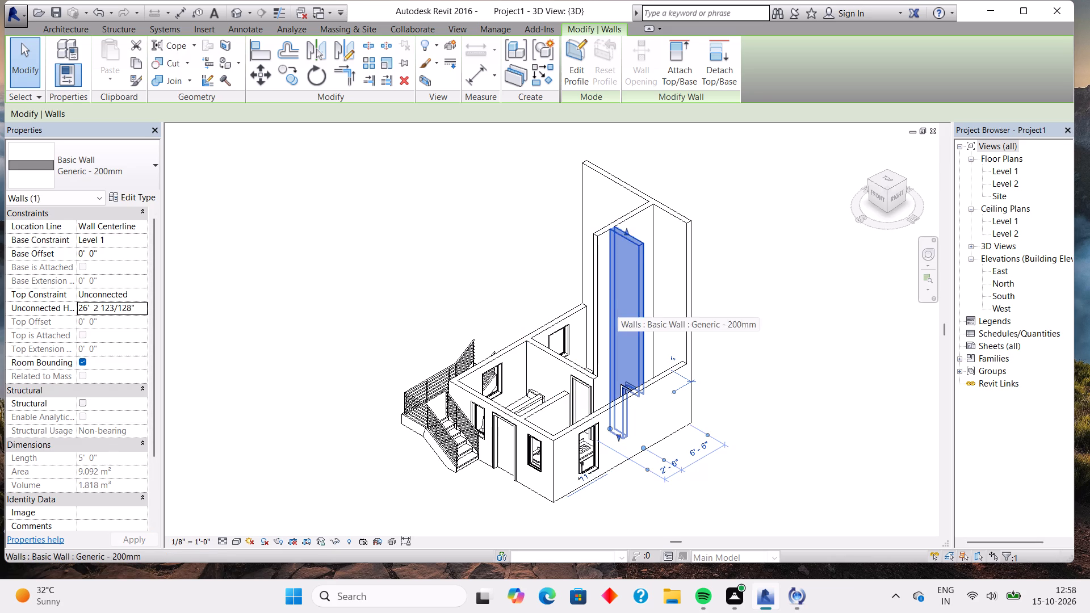
pyautogui.click(137, 310)
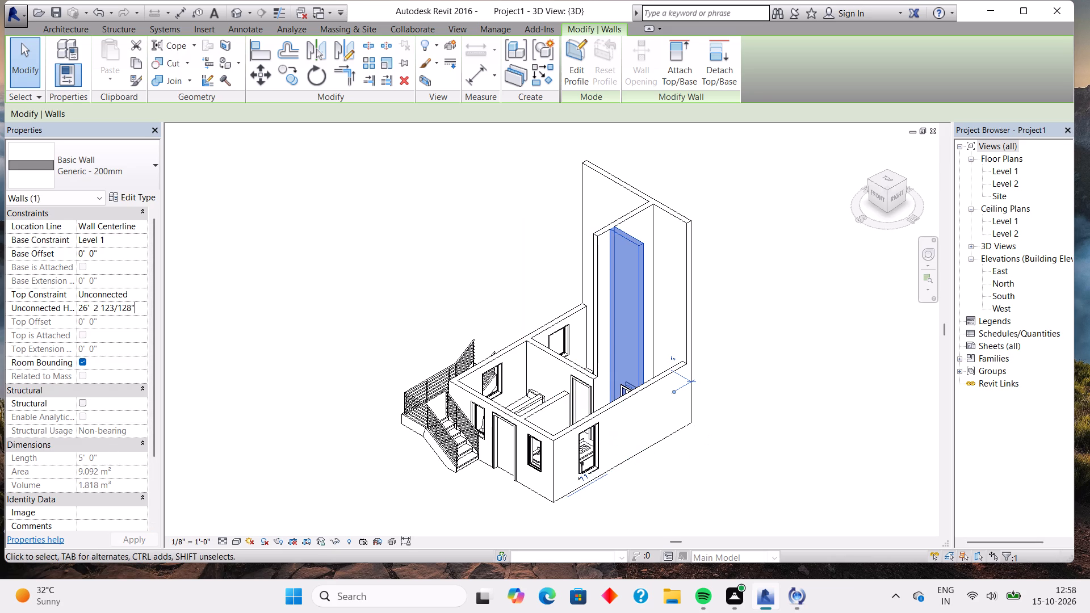
pyautogui.press('Return')
pyautogui.press('BackSpace')
pyautogui.press('BackSpace')
pyautogui.press('BackSpace')
pyautogui.press('BackSpace')
pyautogui.press('BackSpace')
pyautogui.press('BackSpace')
pyautogui.press('BackSpace')
pyautogui.press('BackSpace')
pyautogui.press('BackSpace')
pyautogui.press('BackSpace')
pyautogui.press('BackSpace')
pyautogui.press('BackSpace')
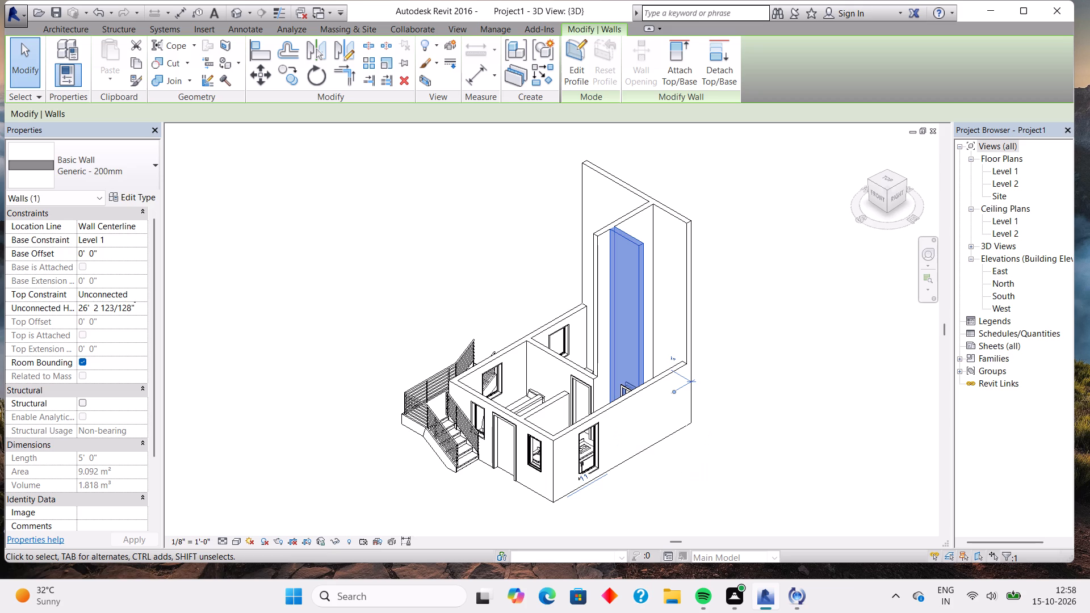
pyautogui.click(137, 309)
pyautogui.press('BackSpace')
pyautogui.press('BackSpace')
pyautogui.press('BackSpace')
pyautogui.press('BackSpace')
pyautogui.press('BackSpace')
pyautogui.press('BackSpace')
pyautogui.press('BackSpace')
pyautogui.press('BackSpace')
pyautogui.press('BackSpace')
pyautogui.press('BackSpace')
pyautogui.press('BackSpace')
pyautogui.press('BackSpace')
pyautogui.press('BackSpace')
pyautogui.press('BackSpace')
pyautogui.press('BackSpace')
pyautogui.press('BackSpace')
pyautogui.press('BackSpace')
pyautogui.press('BackSpace')
pyautogui.press('BackSpace')
pyautogui.press('BackSpace')
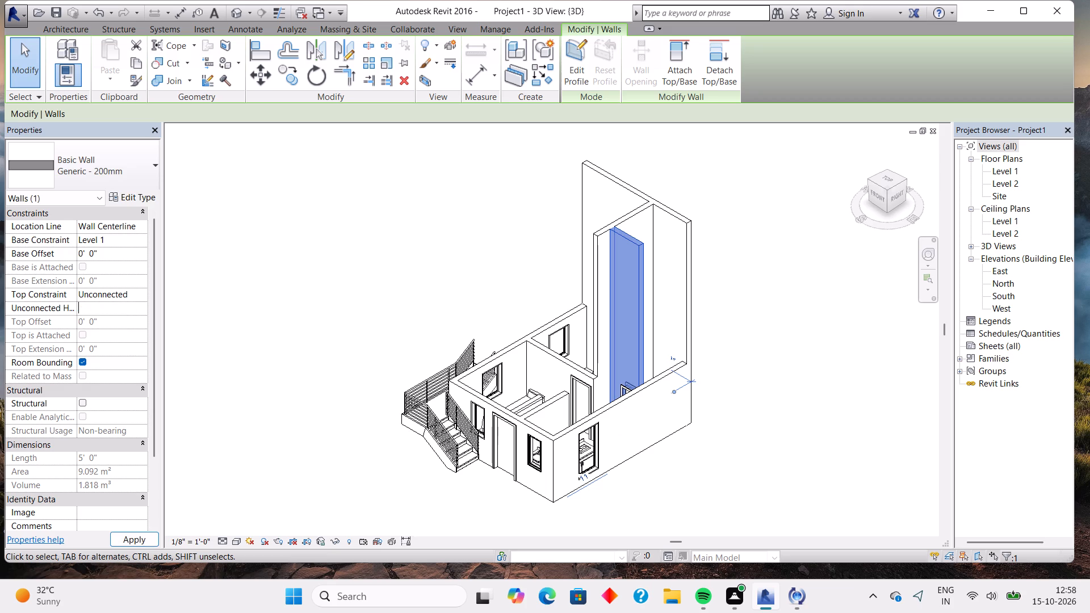
pyautogui.press('8')
pyautogui.press('Return')
pyautogui.press('Return')
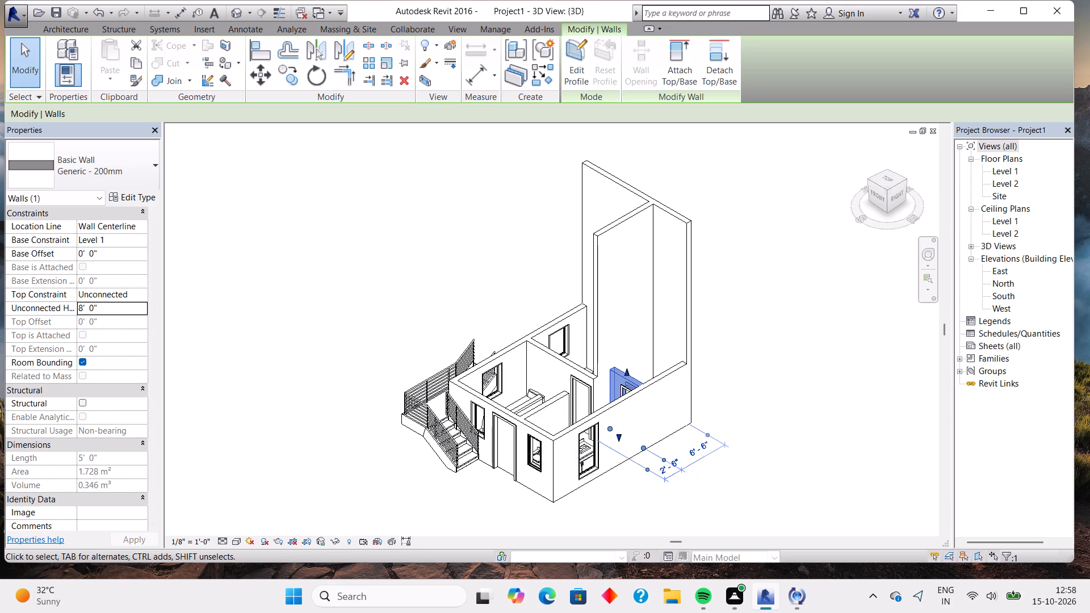
# Set the unconnected height of the 9' partition between the bedroom and toilet to 8'.
pyautogui.click(617, 275)
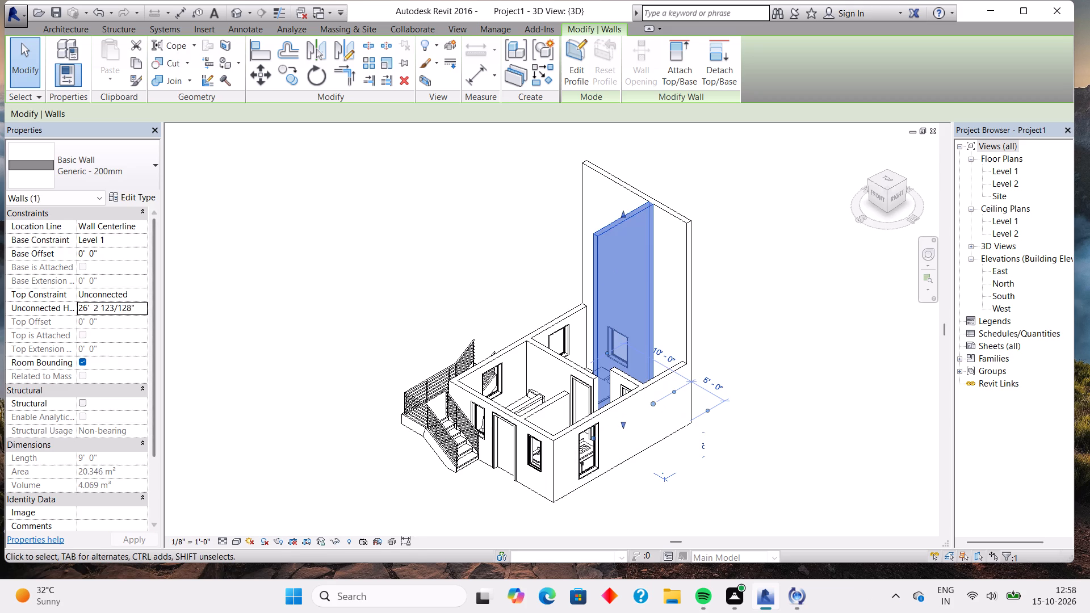
pyautogui.click(140, 309)
pyautogui.press('BackSpace')
pyautogui.press('BackSpace')
pyautogui.press('BackSpace')
pyautogui.press('BackSpace')
pyautogui.press('BackSpace')
pyautogui.press('BackSpace')
pyautogui.press('BackSpace')
pyautogui.press('BackSpace')
pyautogui.press('BackSpace')
pyautogui.press('BackSpace')
pyautogui.press('BackSpace')
pyautogui.press('BackSpace')
pyautogui.press('BackSpace')
pyautogui.press('BackSpace')
pyautogui.press('BackSpace')
pyautogui.press('BackSpace')
pyautogui.press('BackSpace')
pyautogui.press('BackSpace')
pyautogui.press('BackSpace')
pyautogui.press('BackSpace')
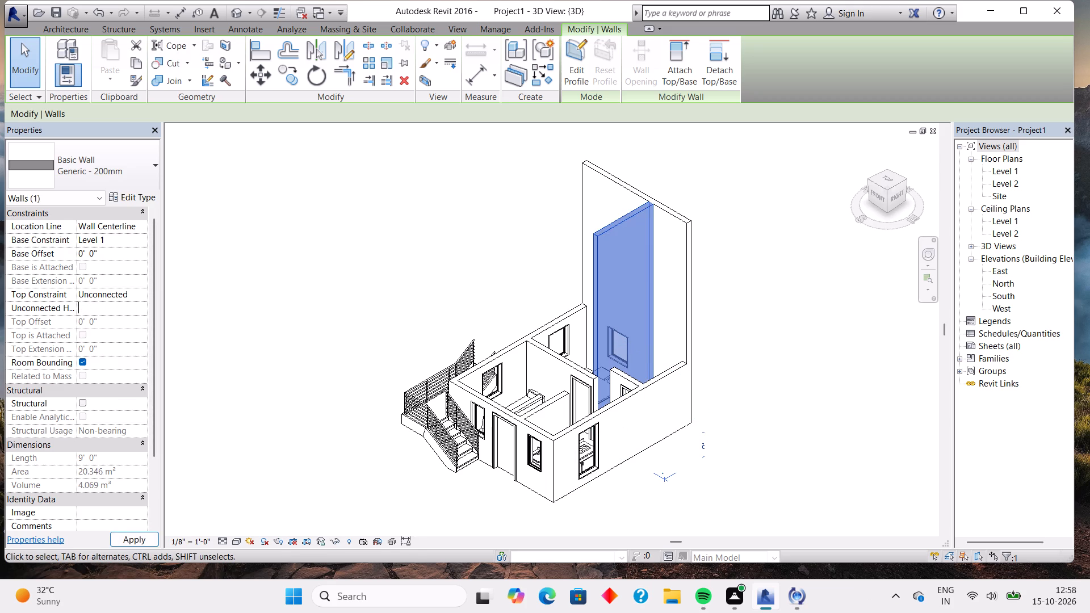
pyautogui.press('8')
pyautogui.press('Return')
pyautogui.press('Return')
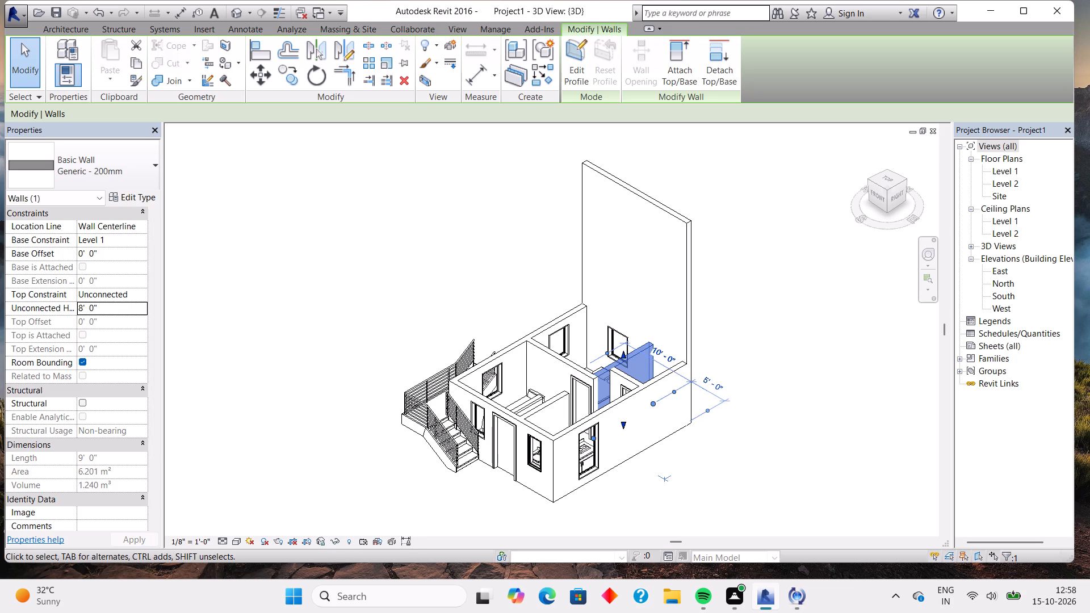
# Set the unconnected height of the 15' rear outer wall behind the bedroom and toilet to 8'.
pyautogui.click(660, 299)
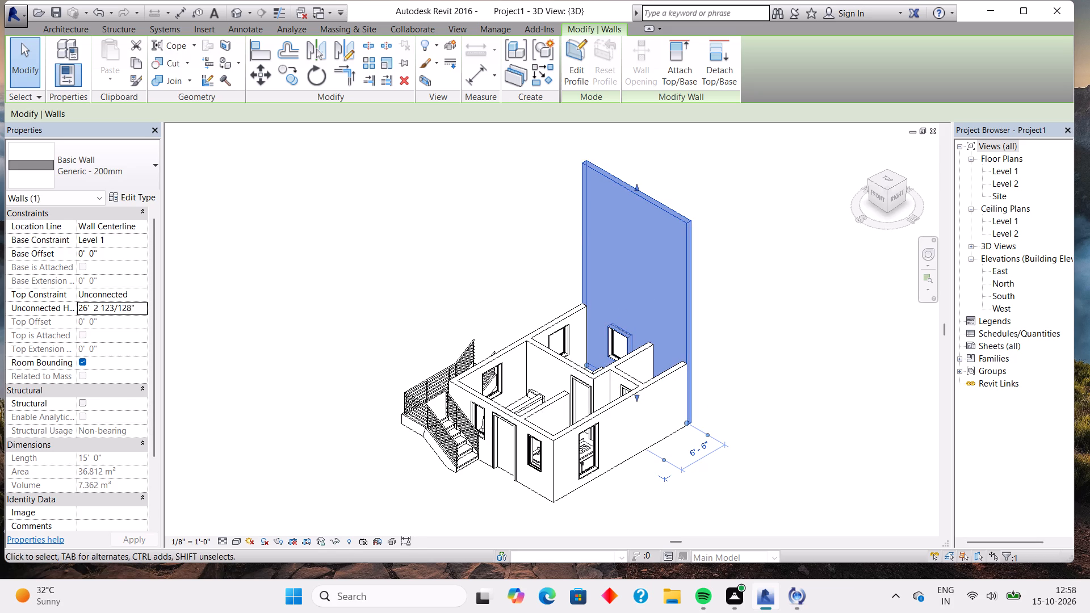
pyautogui.click(138, 307)
pyautogui.press('BackSpace')
pyautogui.press('BackSpace')
pyautogui.press('BackSpace')
pyautogui.press('BackSpace')
pyautogui.press('BackSpace')
pyautogui.press('BackSpace')
pyautogui.press('BackSpace')
pyautogui.press('BackSpace')
pyautogui.press('BackSpace')
pyautogui.press('BackSpace')
pyautogui.press('BackSpace')
pyautogui.press('BackSpace')
pyautogui.press('BackSpace')
pyautogui.press('BackSpace')
pyautogui.press('BackSpace')
pyautogui.press('BackSpace')
pyautogui.press('BackSpace')
pyautogui.press('BackSpace')
pyautogui.press('BackSpace')
pyautogui.press('BackSpace')
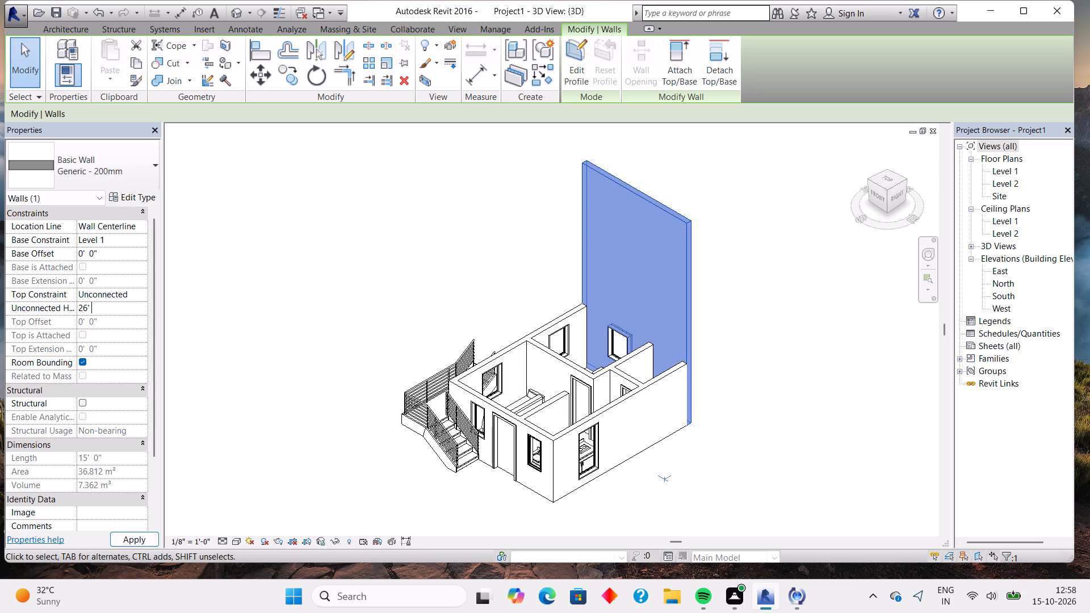
pyautogui.press('8')
pyautogui.press('Return')
pyautogui.press('Return')
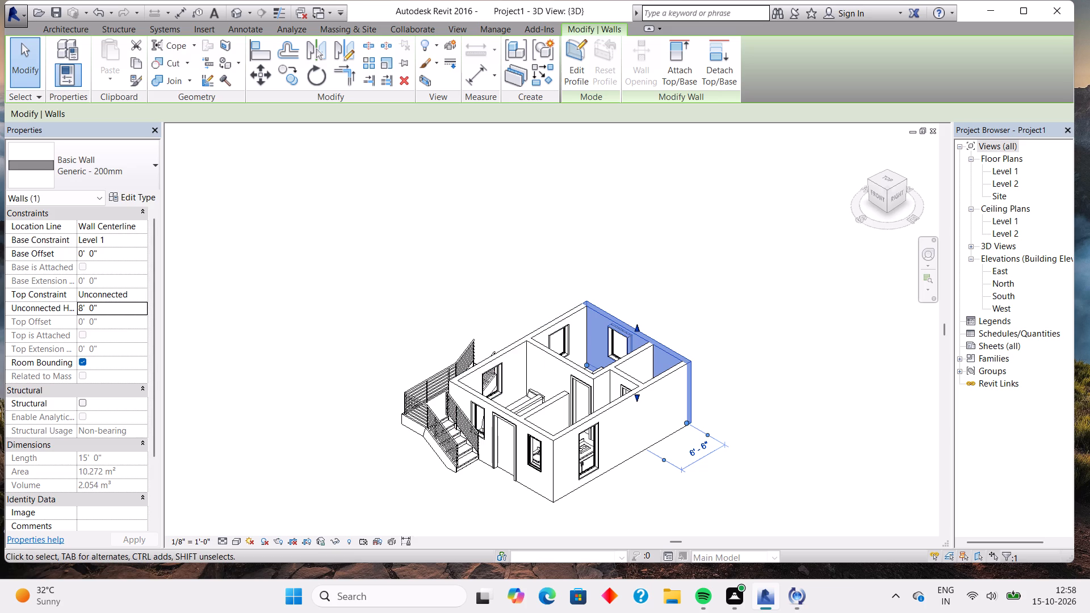
# Set the 3D view to Fine detail level with a shaded visual style.
pyautogui.keyDown('shift'); pyautogui.moveTo(524, 233); pyautogui.dragTo(586, 270, button='middle'); pyautogui.keyUp('shift')
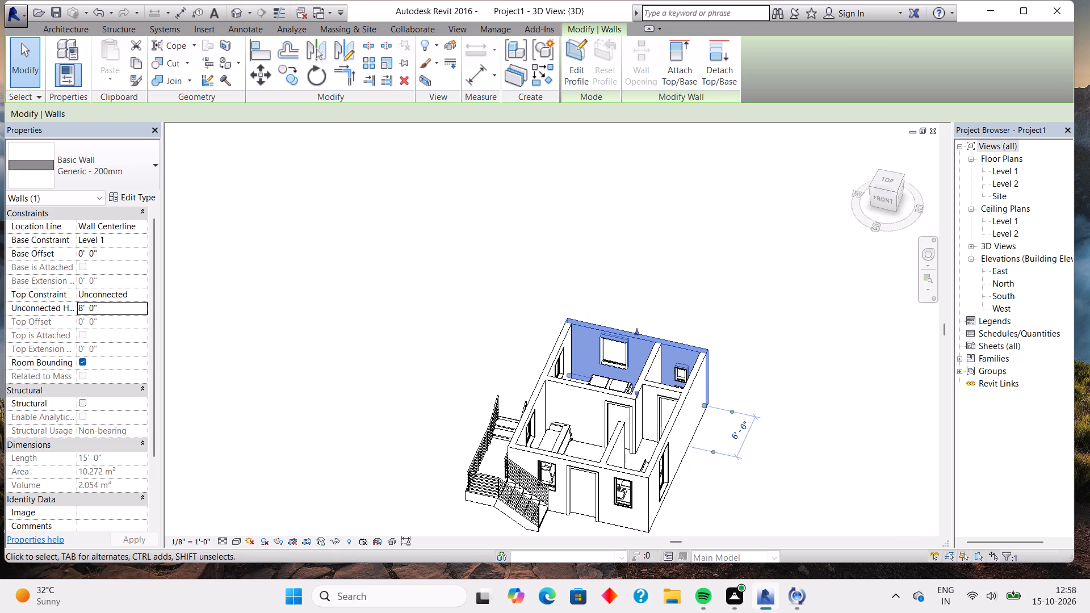
pyautogui.click(224, 540)
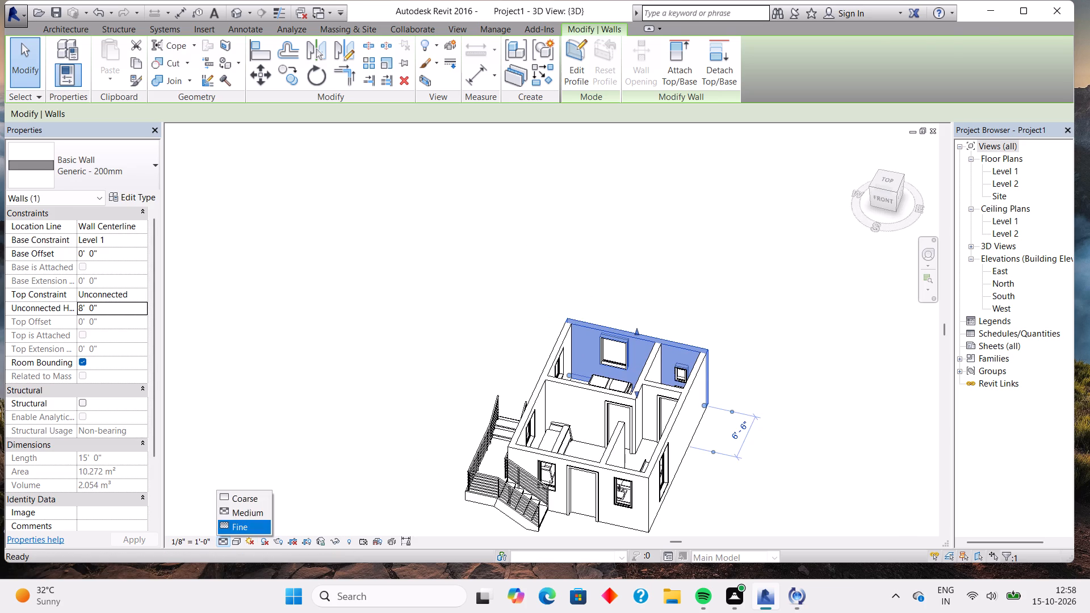
pyautogui.click(229, 531)
pyautogui.click(230, 540)
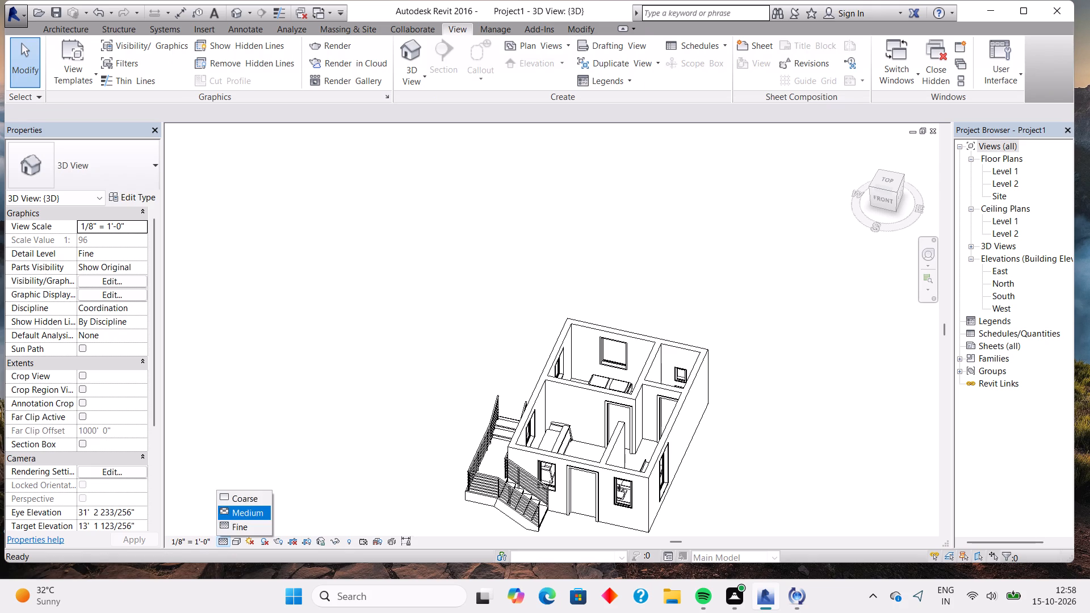
pyautogui.click(239, 540)
pyautogui.click(244, 482)
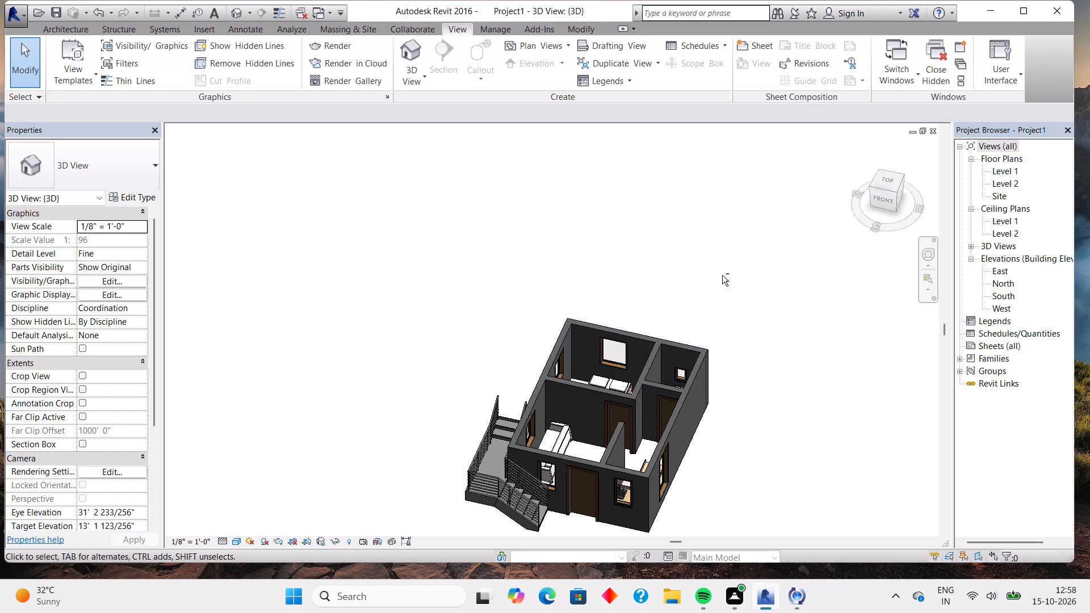
# Examine the shaded building from all sides and from above, checking the rooms, furniture, windows, doors and exterior stair.
pyautogui.keyDown('shift'); pyautogui.moveTo(719, 276); pyautogui.dragTo(486, 267, button='middle'); pyautogui.keyUp('shift')
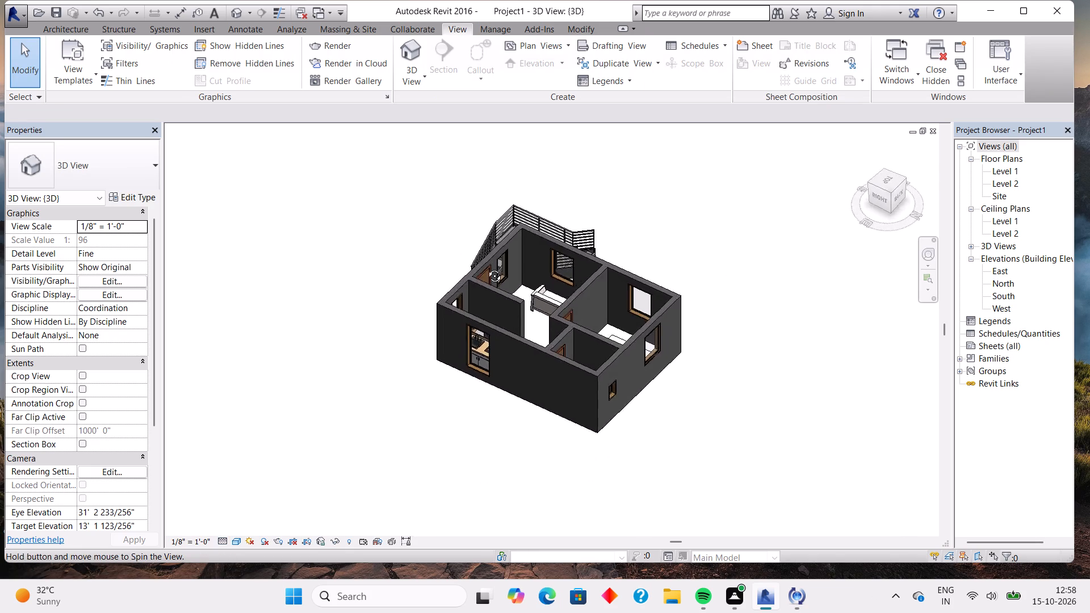
pyautogui.keyDown('shift'); pyautogui.moveTo(486, 267); pyautogui.dragTo(702, 246, button='middle'); pyautogui.keyUp('shift')
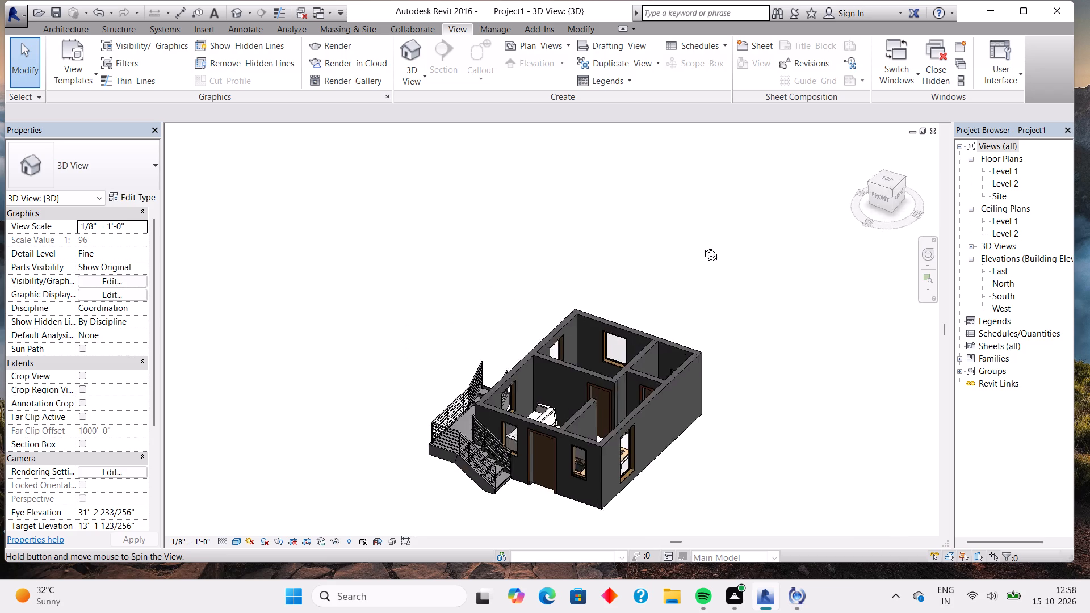
pyautogui.keyDown('shift'); pyautogui.moveTo(702, 246); pyautogui.dragTo(526, 269, button='middle'); pyautogui.keyUp('shift')
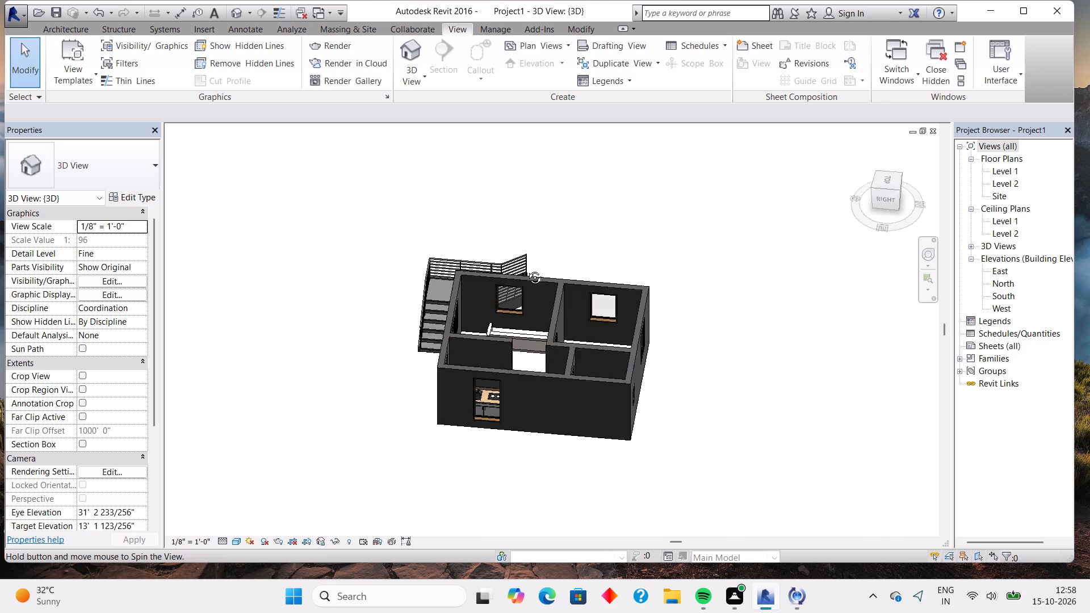
pyautogui.keyDown('shift'); pyautogui.moveTo(526, 269); pyautogui.dragTo(616, 331, button='middle'); pyautogui.keyUp('shift')
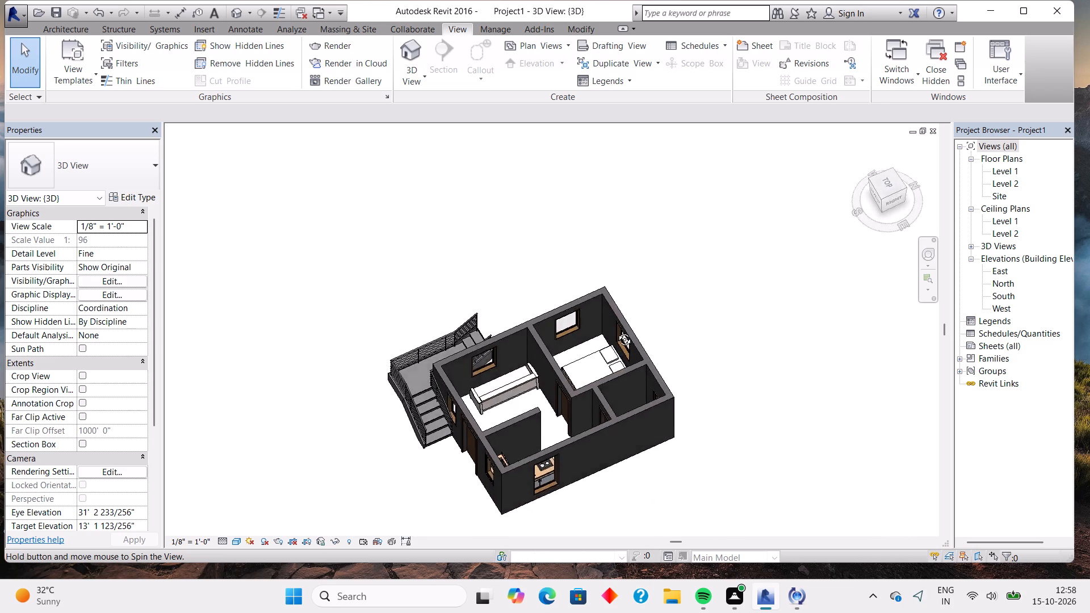
pyautogui.keyDown('shift'); pyautogui.moveTo(616, 331); pyautogui.dragTo(363, 224, button='middle'); pyautogui.keyUp('shift')
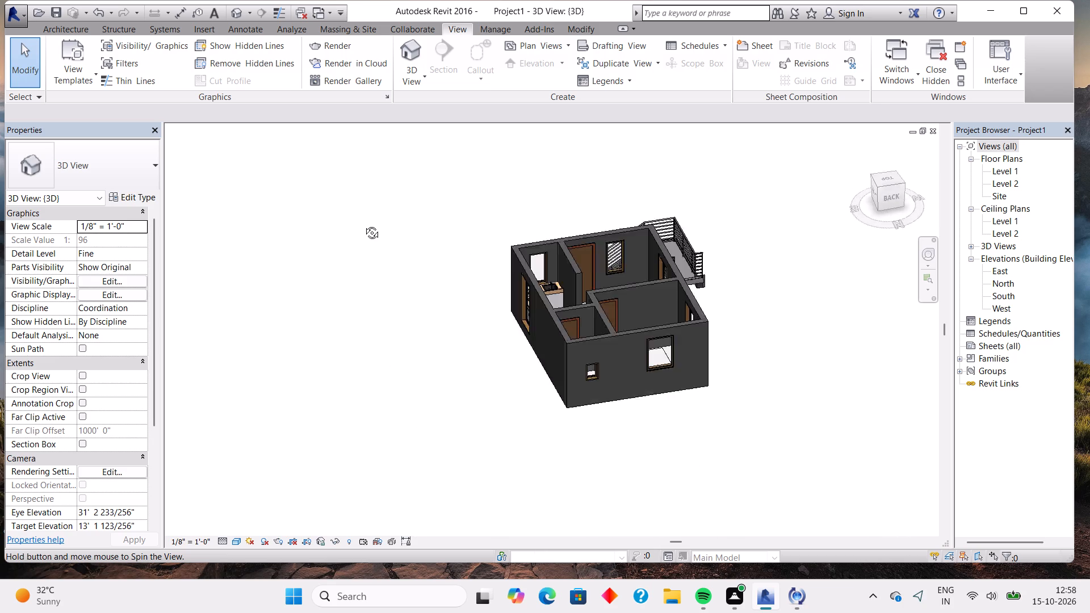
pyautogui.keyDown('shift'); pyautogui.moveTo(363, 224); pyautogui.dragTo(416, 230, button='middle'); pyautogui.keyUp('shift')
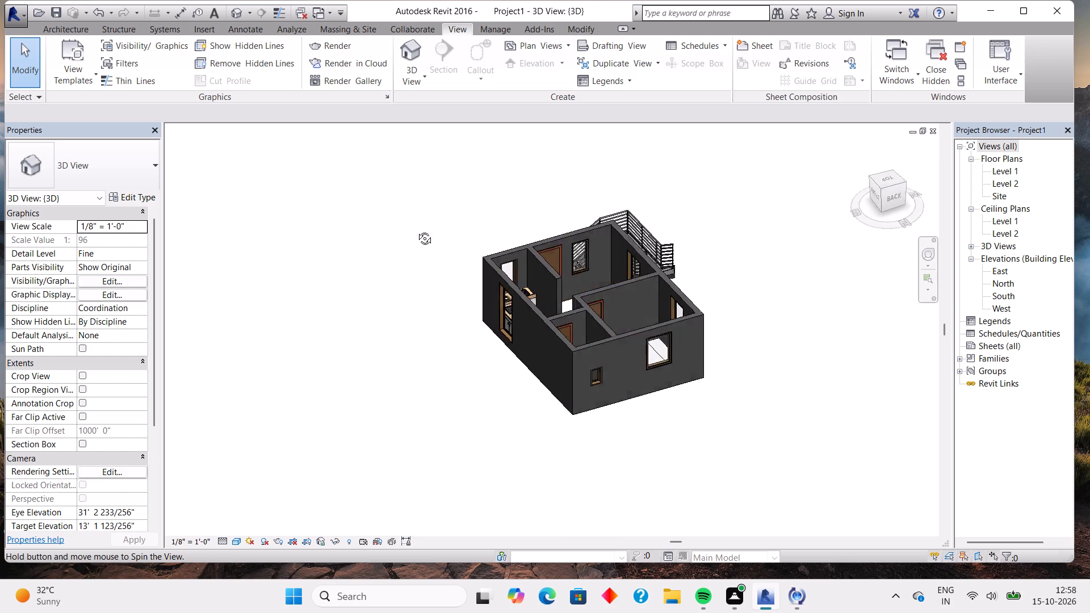
pyautogui.keyDown('shift'); pyautogui.moveTo(416, 230); pyautogui.dragTo(476, 325, button='middle'); pyautogui.keyUp('shift')
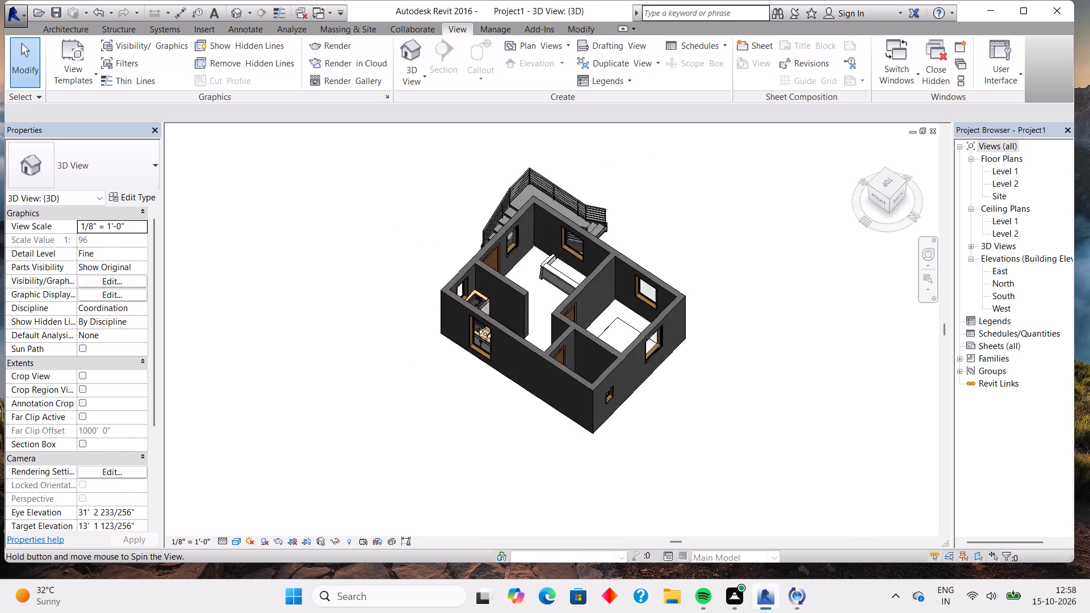
pyautogui.keyDown('shift'); pyautogui.moveTo(476, 325); pyautogui.dragTo(584, 306, button='middle'); pyautogui.keyUp('shift')
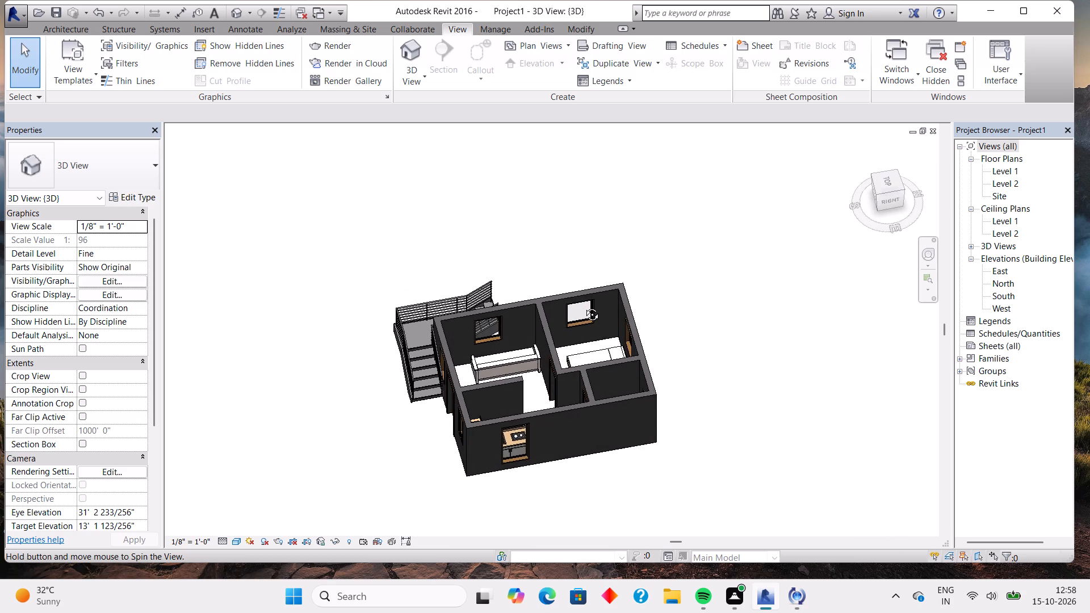
pyautogui.keyDown('shift'); pyautogui.moveTo(584, 306); pyautogui.dragTo(597, 289, button='middle'); pyautogui.keyUp('shift')
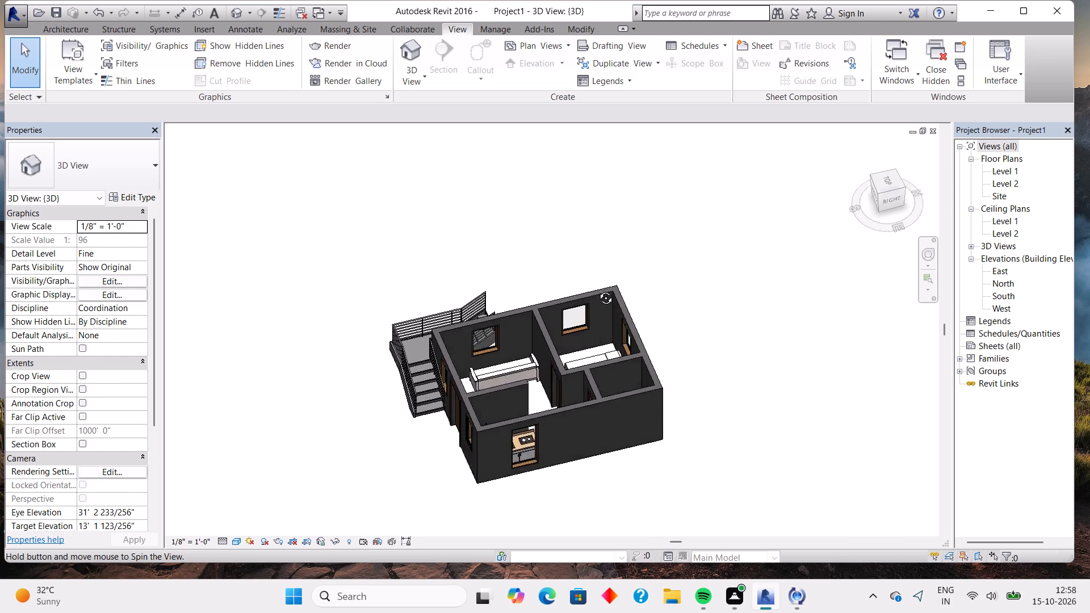
pyautogui.keyDown('shift'); pyautogui.moveTo(597, 289); pyautogui.dragTo(529, 394, button='middle'); pyautogui.keyUp('shift')
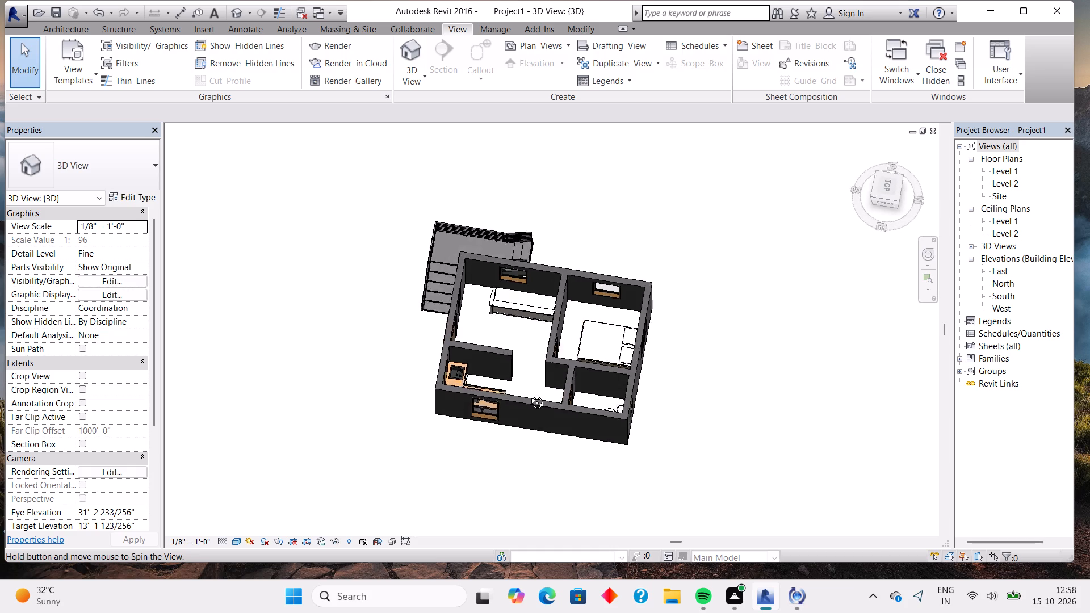
pyautogui.keyDown('shift'); pyautogui.moveTo(529, 394); pyautogui.dragTo(351, 328, button='middle'); pyautogui.keyUp('shift')
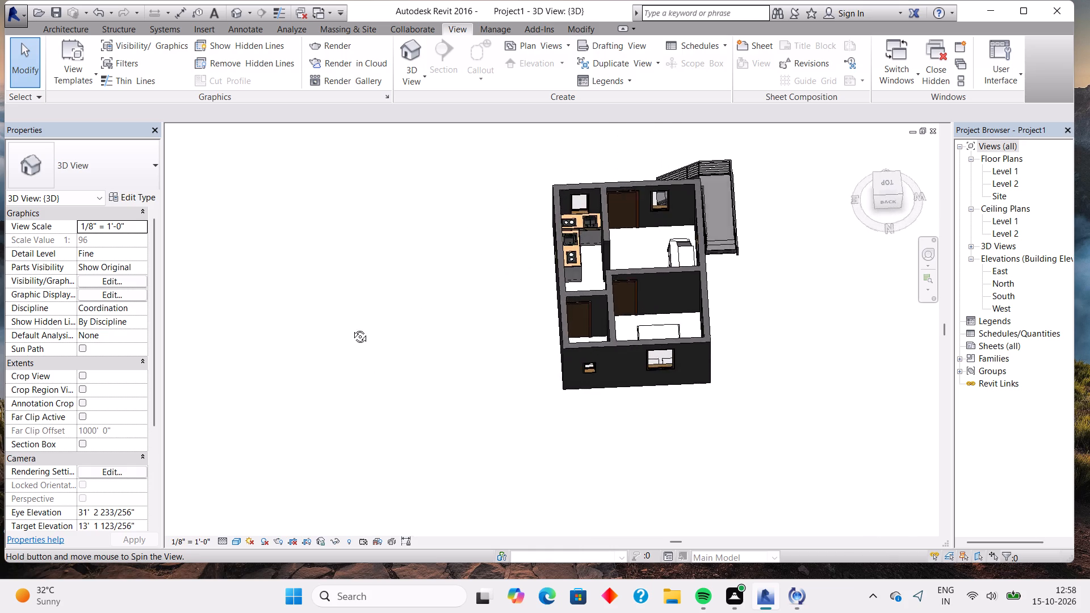
pyautogui.keyDown('shift'); pyautogui.moveTo(351, 328); pyautogui.dragTo(280, 446, button='middle'); pyautogui.keyUp('shift')
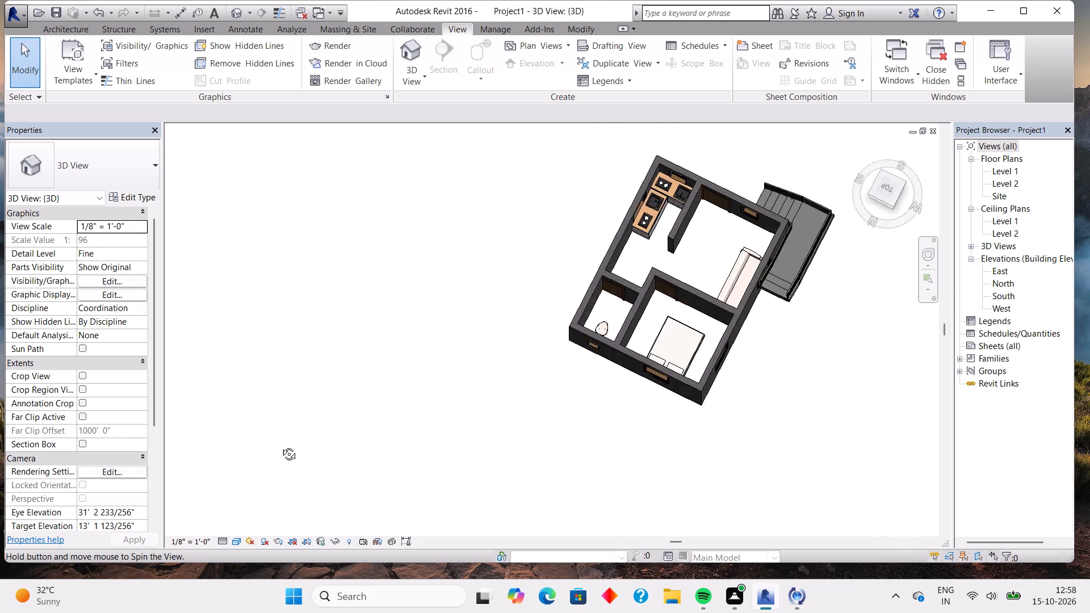
pyautogui.keyDown('shift'); pyautogui.moveTo(280, 446); pyautogui.dragTo(381, 407, button='middle'); pyautogui.keyUp('shift')
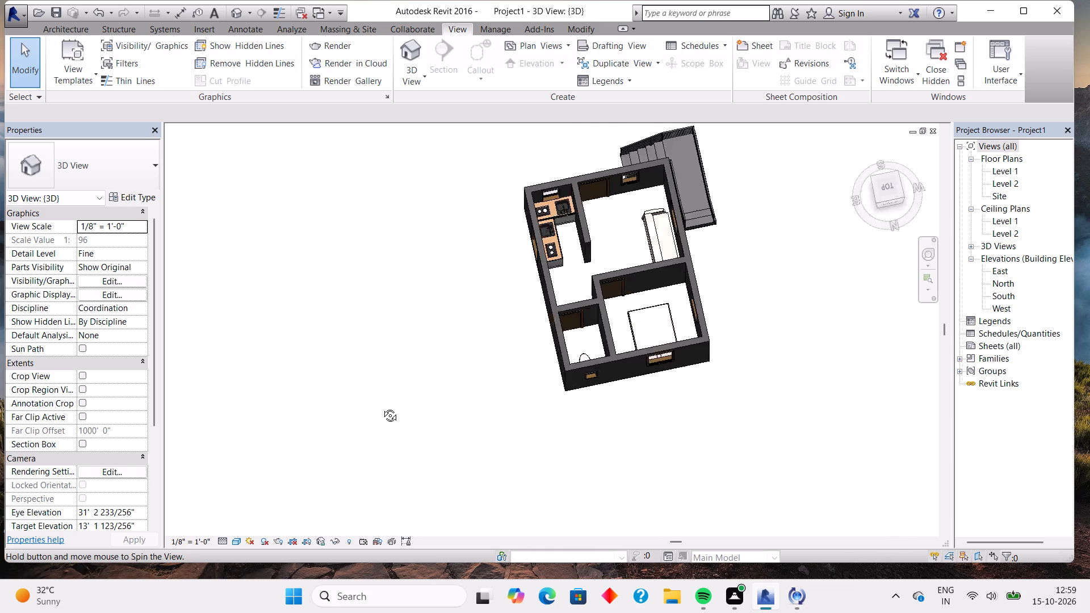
pyautogui.keyDown('shift'); pyautogui.moveTo(381, 407); pyautogui.dragTo(720, 324, button='middle'); pyautogui.keyUp('shift')
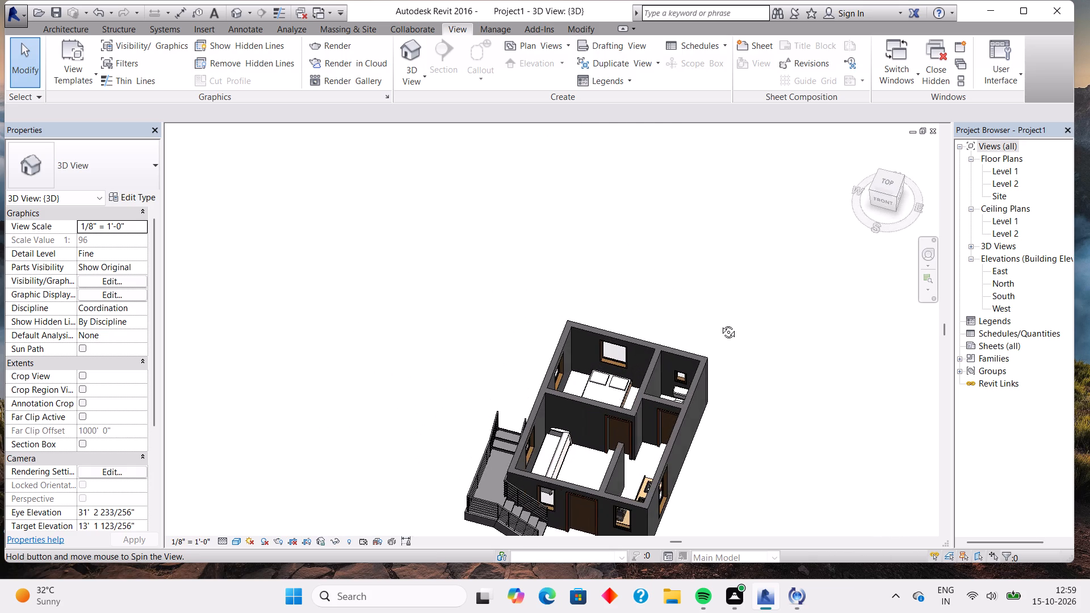
pyautogui.keyDown('shift'); pyautogui.moveTo(720, 324); pyautogui.dragTo(645, 254, button='middle'); pyautogui.keyUp('shift')
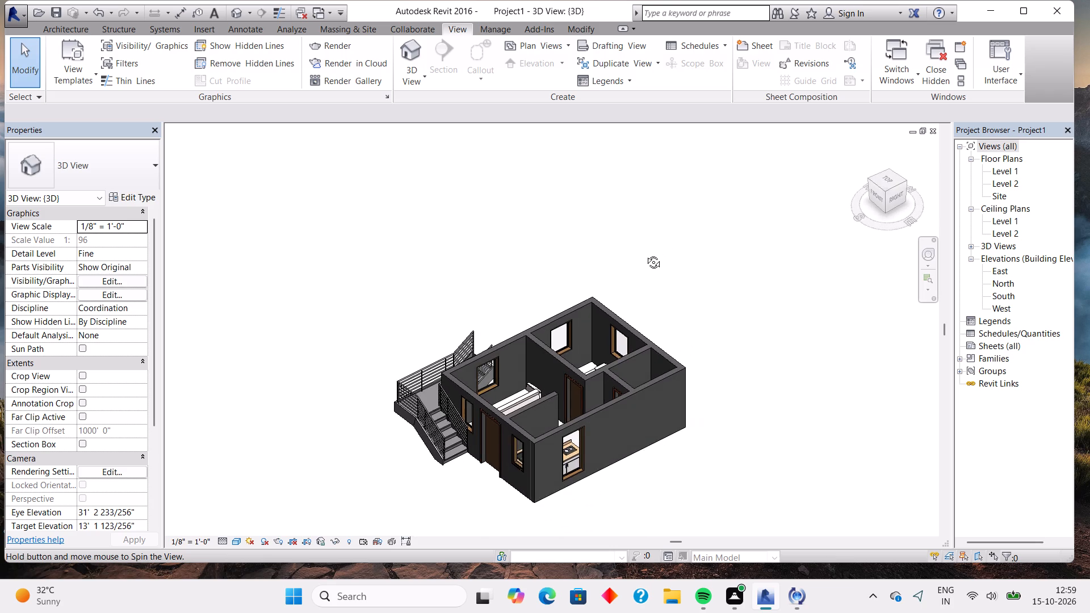
pyautogui.keyDown('shift'); pyautogui.moveTo(645, 254); pyautogui.dragTo(710, 292, button='middle'); pyautogui.keyUp('shift')
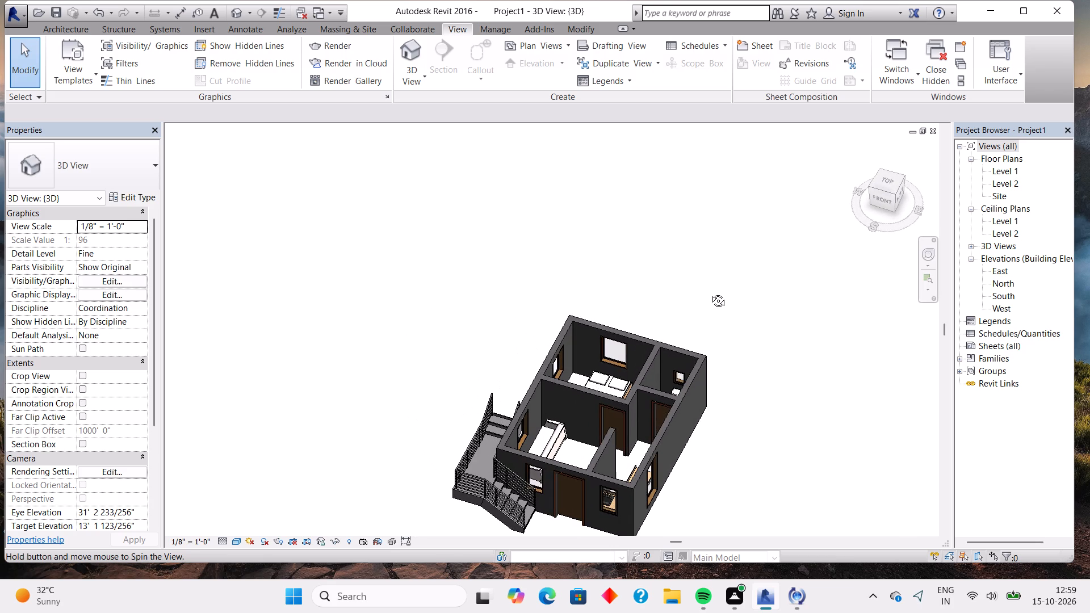
pyautogui.keyDown('shift'); pyautogui.moveTo(710, 292); pyautogui.dragTo(719, 287, button='middle'); pyautogui.keyUp('shift')
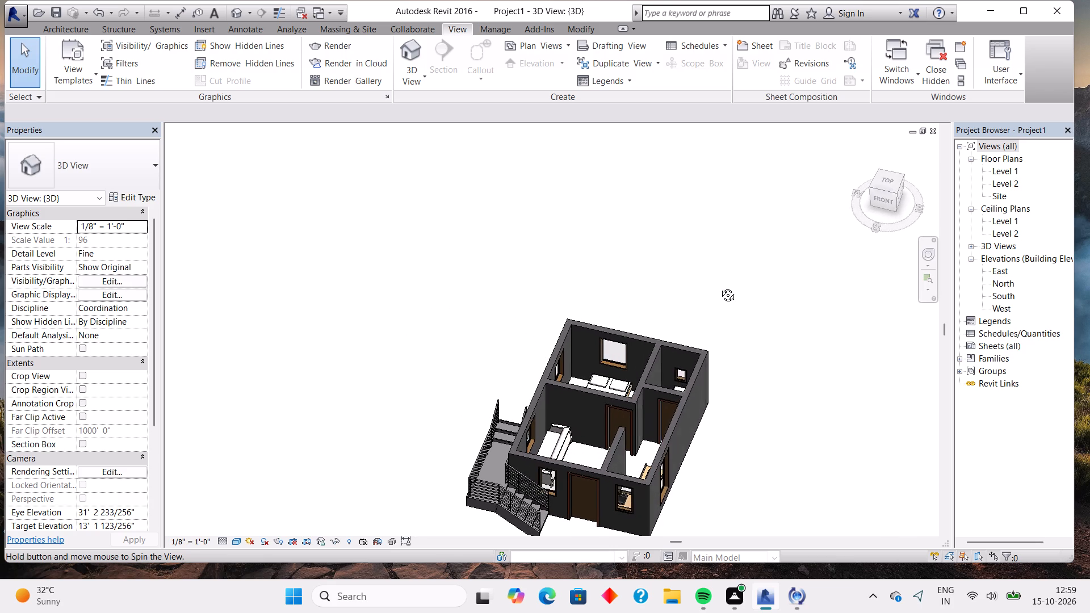
# Open the Level 1 floor plan.
pyautogui.keyDown('shift'); pyautogui.moveTo(719, 287); pyautogui.dragTo(762, 233, button='middle'); pyautogui.keyUp('shift')
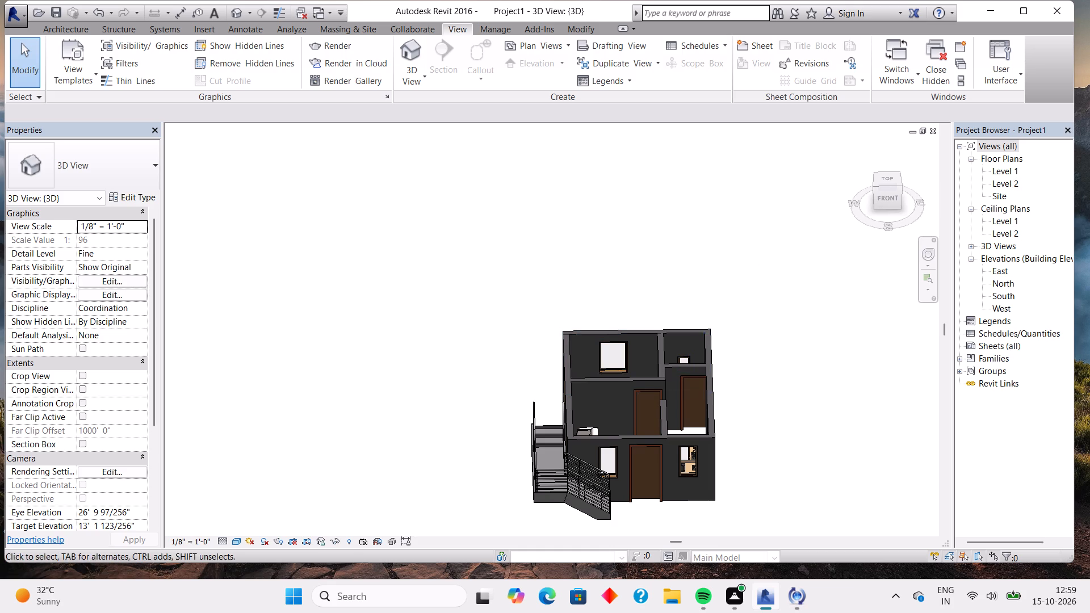
pyautogui.keyDown('shift'); pyautogui.moveTo(781, 305); pyautogui.dragTo(774, 324, button='middle'); pyautogui.keyUp('shift')
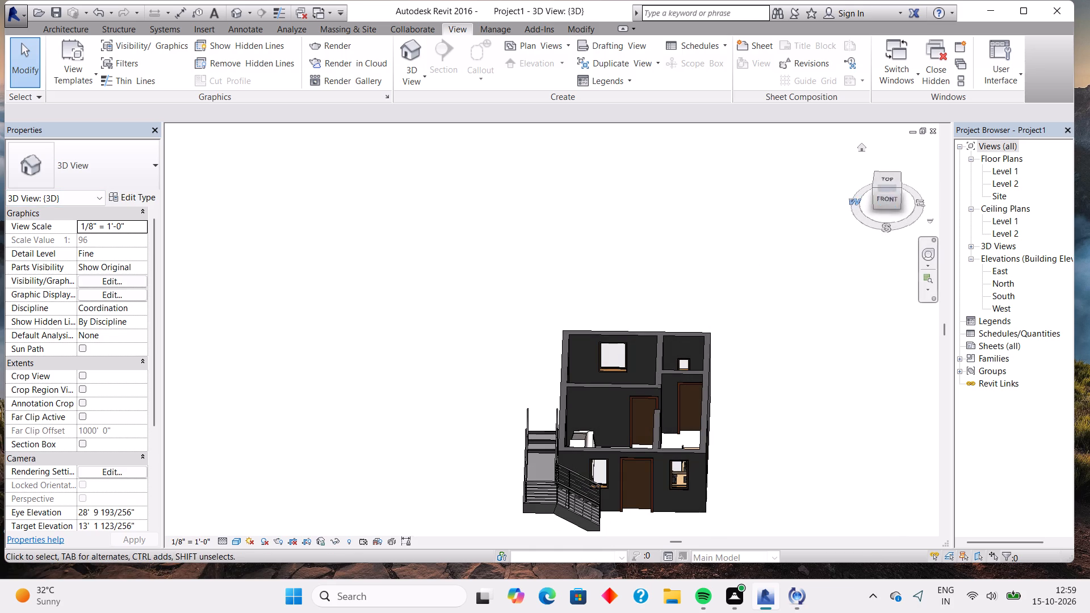
pyautogui.doubleClick(1000, 169)
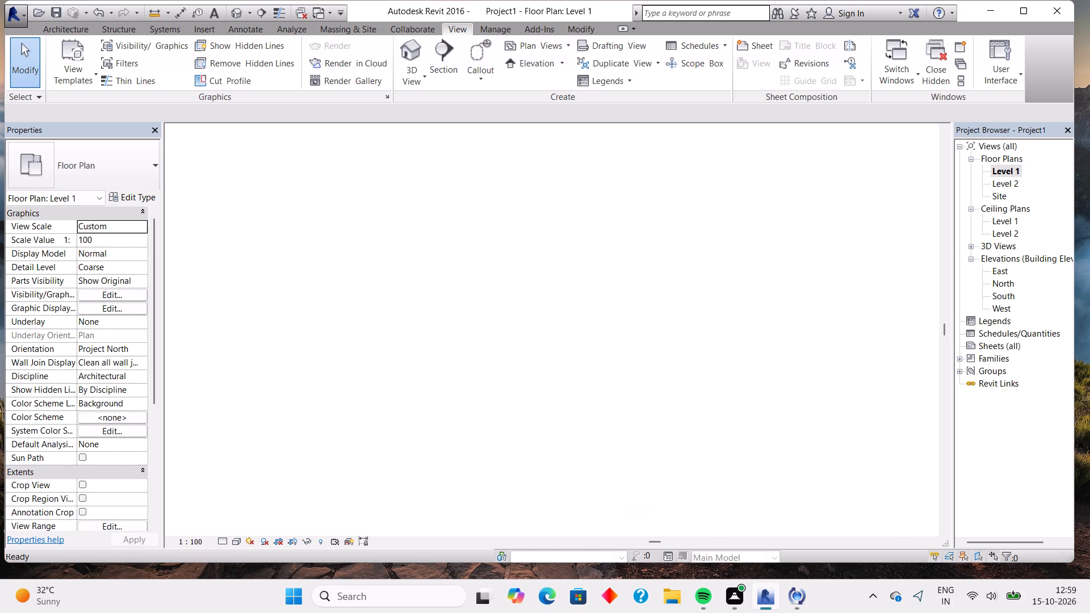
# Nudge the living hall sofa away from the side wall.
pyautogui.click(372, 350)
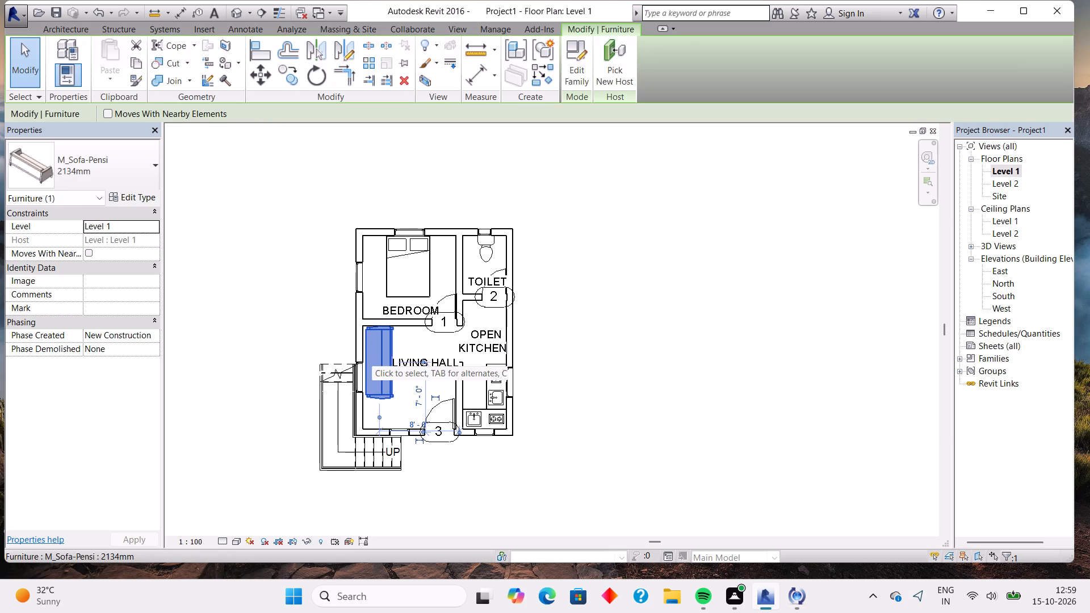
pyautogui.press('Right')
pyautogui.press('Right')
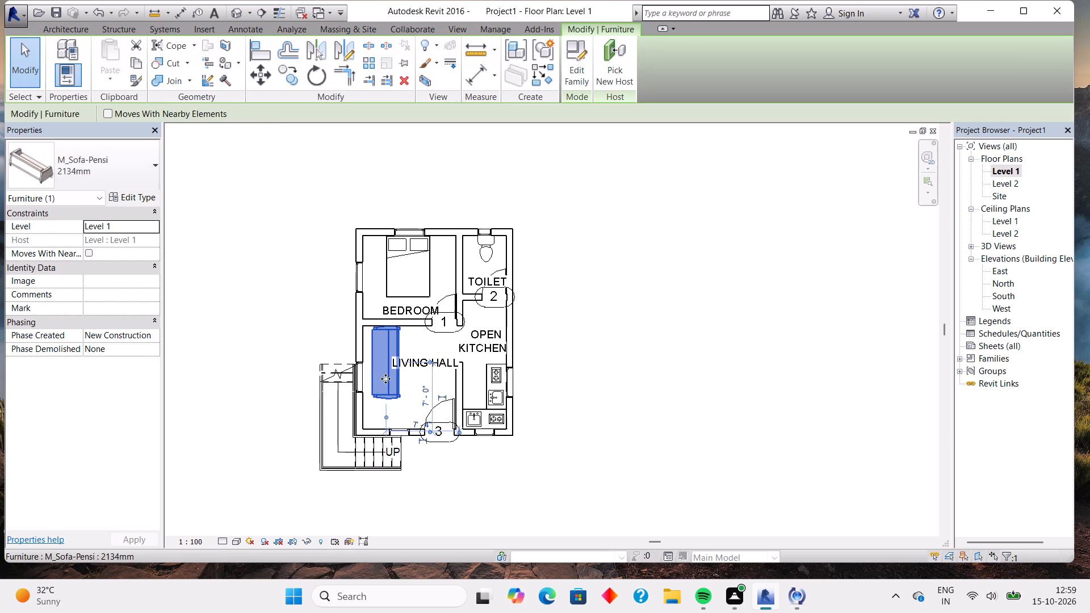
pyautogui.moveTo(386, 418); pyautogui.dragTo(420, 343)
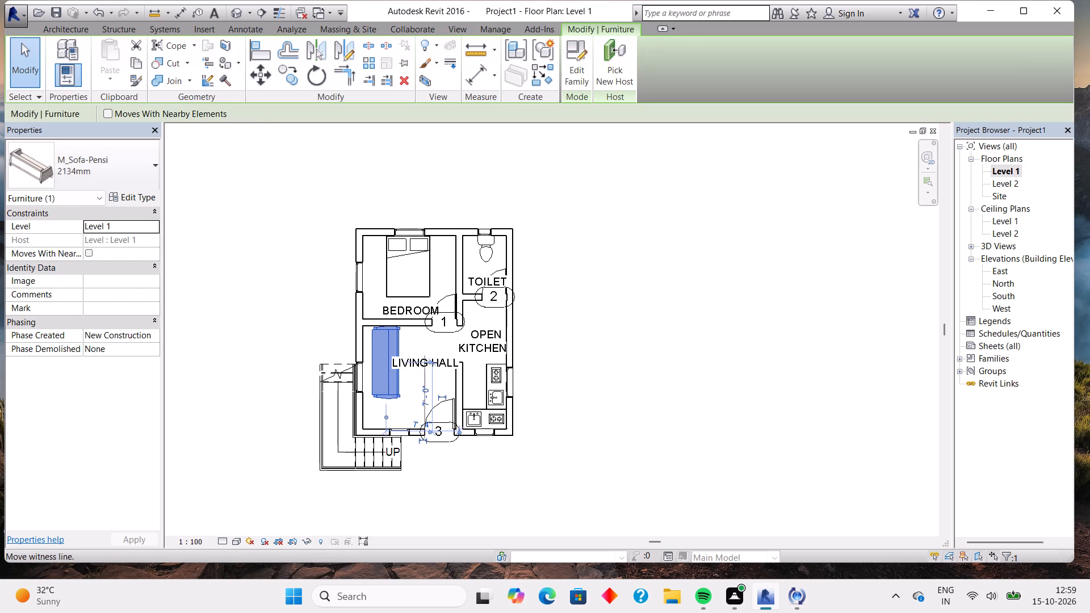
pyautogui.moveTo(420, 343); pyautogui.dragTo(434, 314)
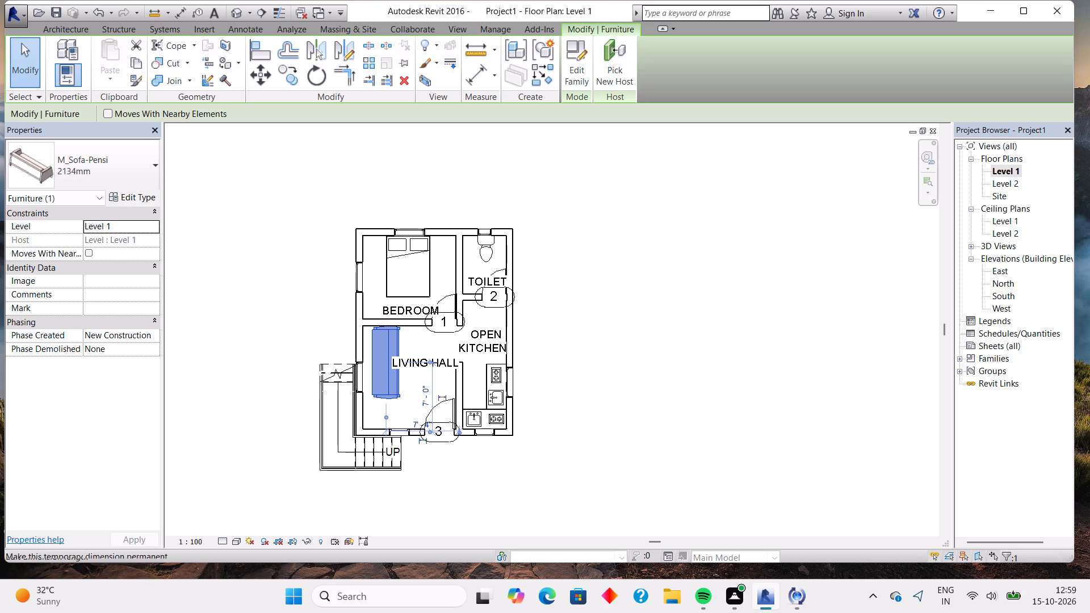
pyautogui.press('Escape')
# Delete the 2134mm sofa from the living hall.
pyautogui.click(388, 390)
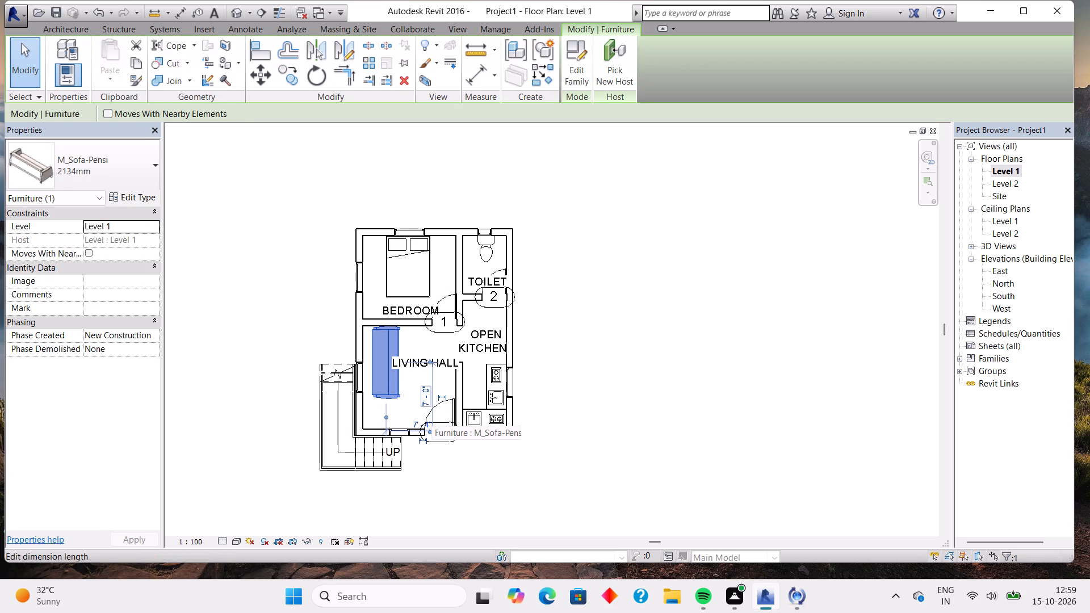
pyautogui.press('Delete')
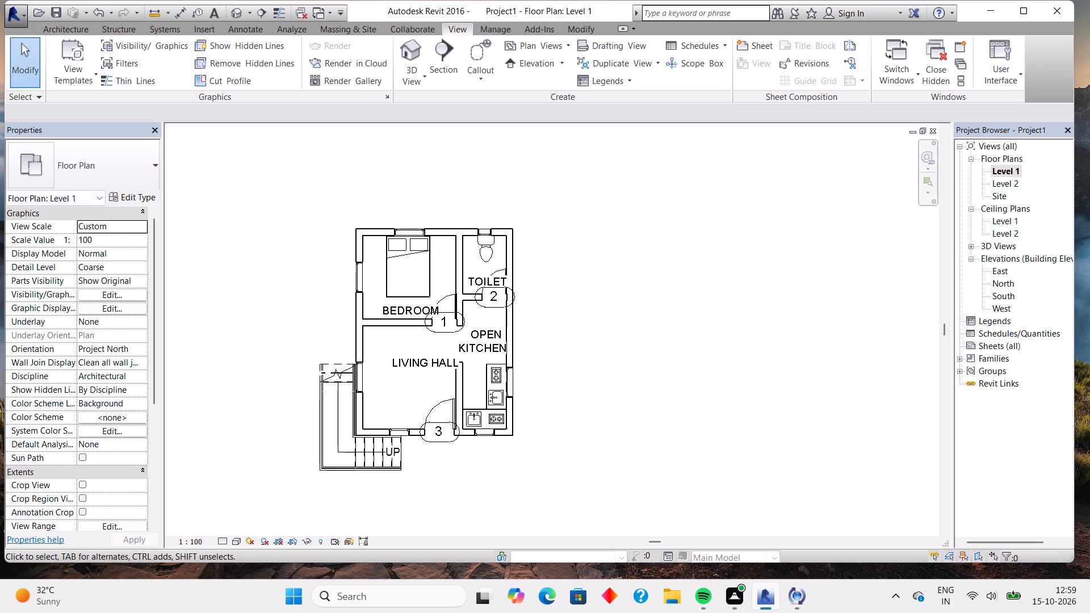
# Place an M_Sofa-Pensi 2134mm component in the living hall, rotated along the stair-side wall, centred about 5'-0" from the bedroom partition.
pyautogui.click(84, 31)
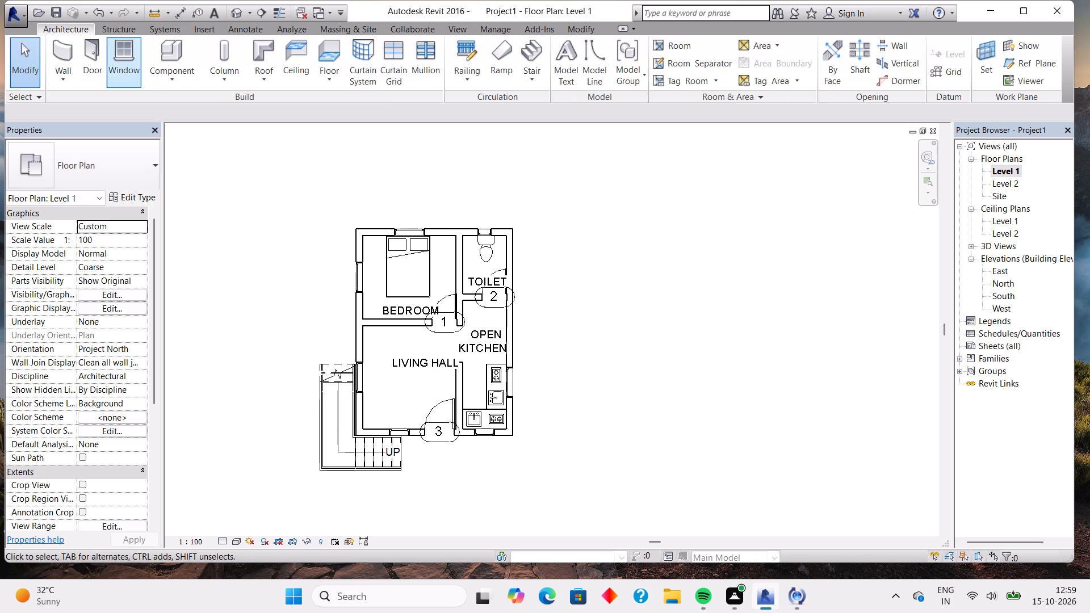
pyautogui.click(167, 54)
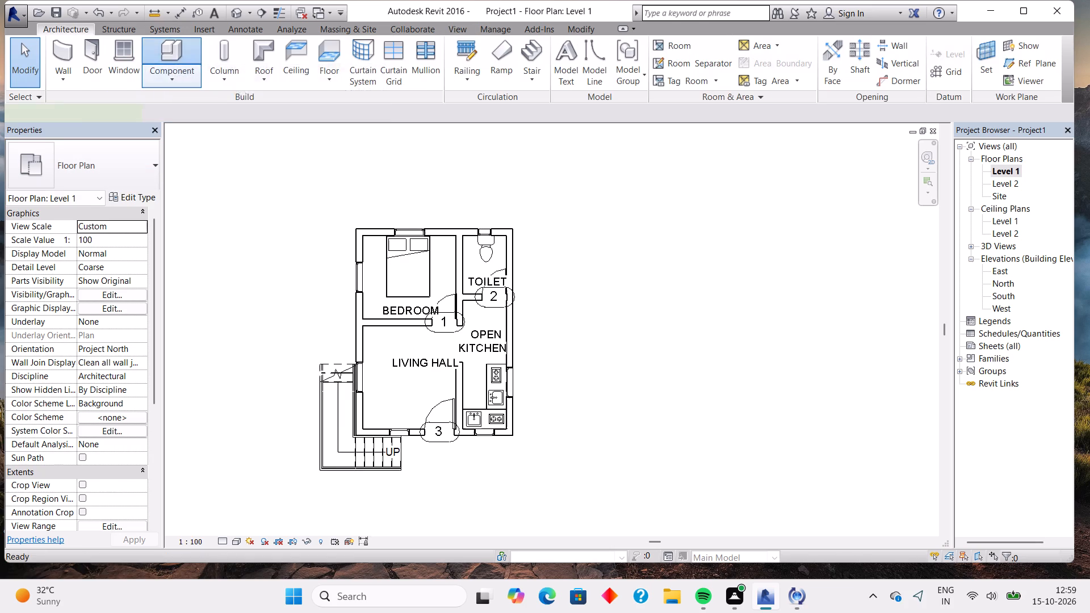
pyautogui.click(110, 171)
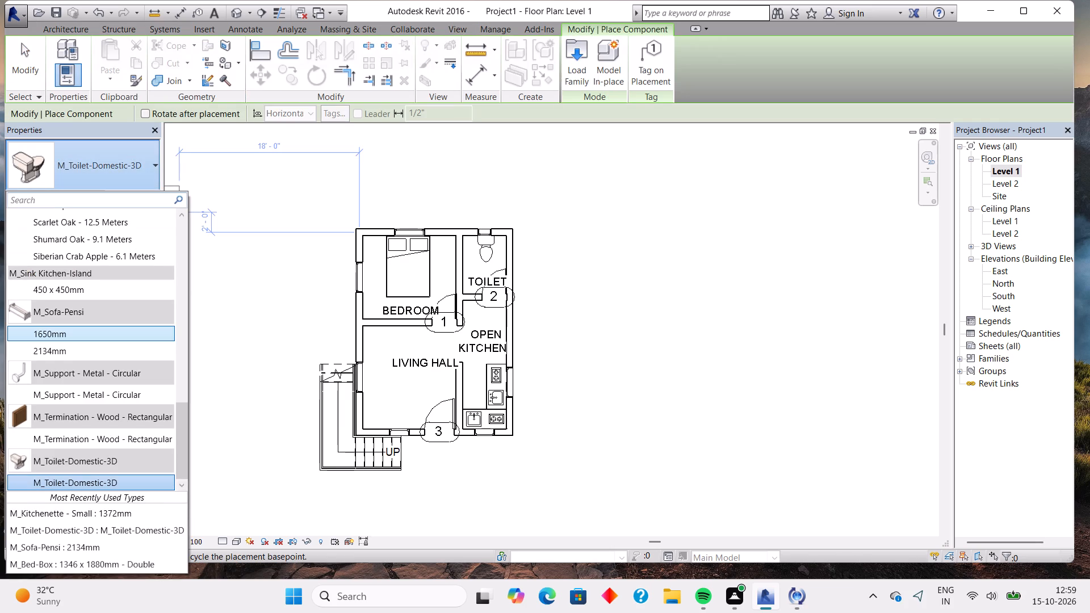
pyautogui.click(73, 330)
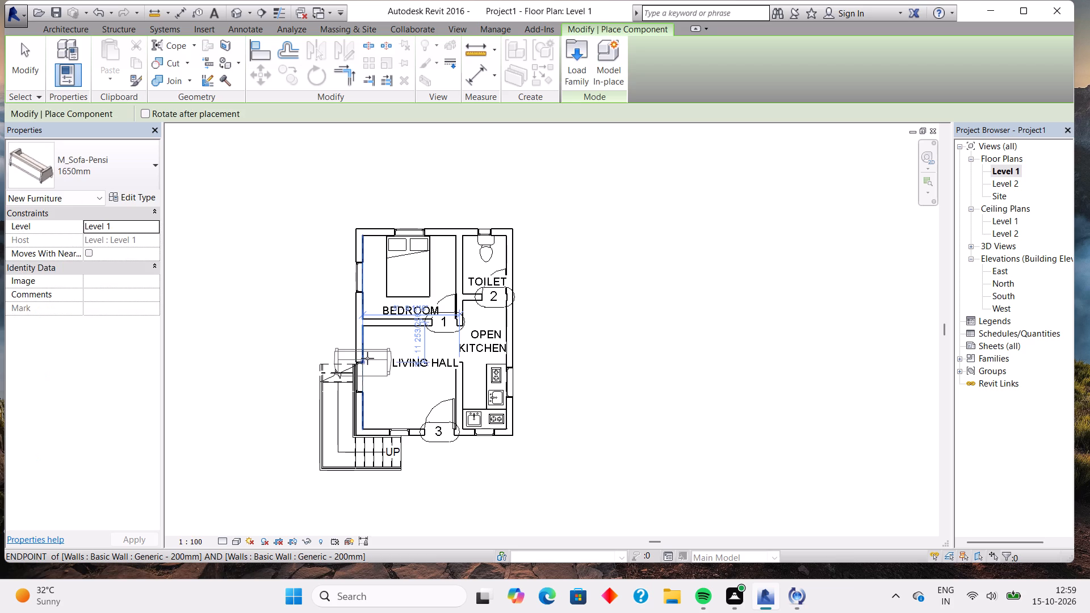
pyautogui.press('space')
pyautogui.press('space')
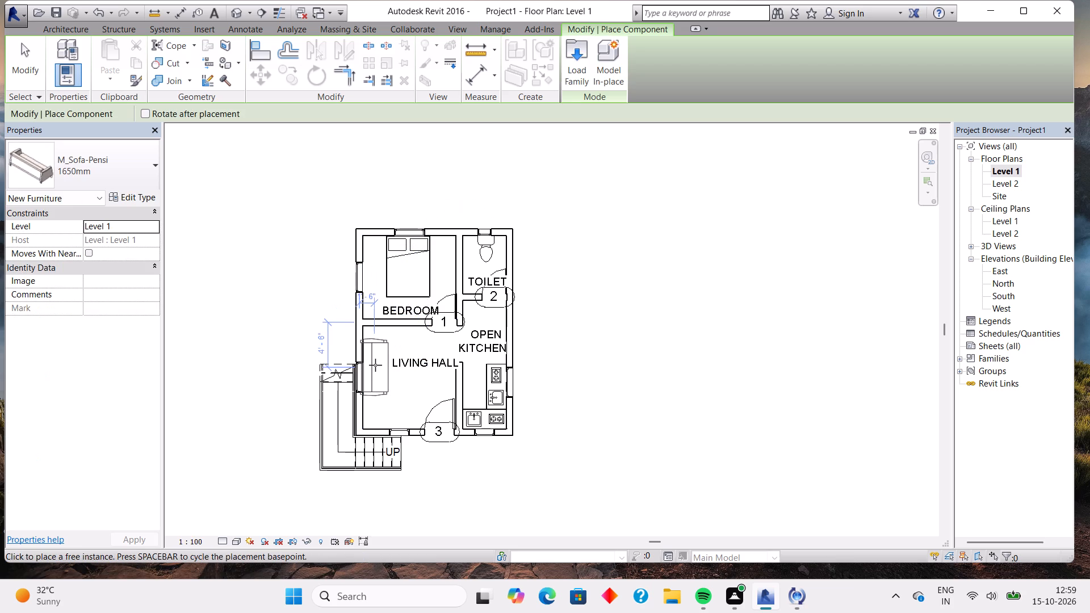
pyautogui.click(119, 180)
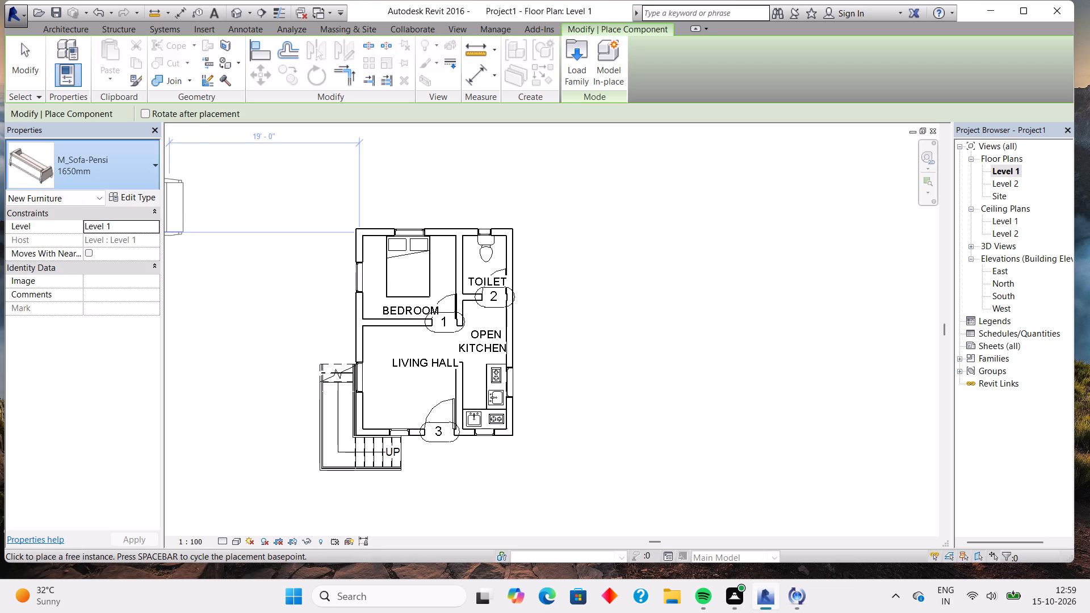
pyautogui.click(111, 334)
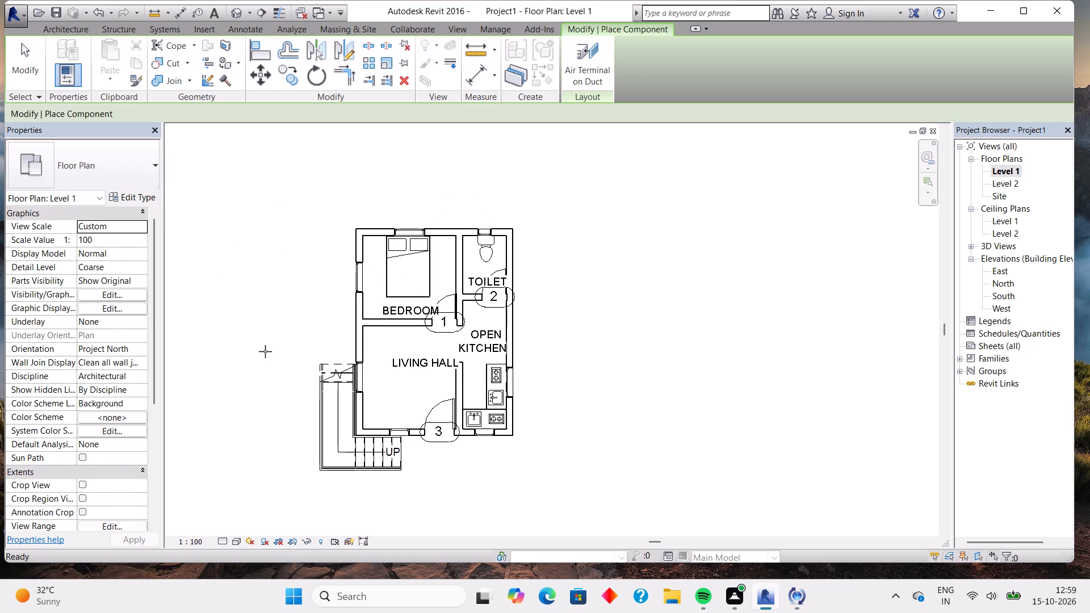
pyautogui.press('space')
pyautogui.press('space')
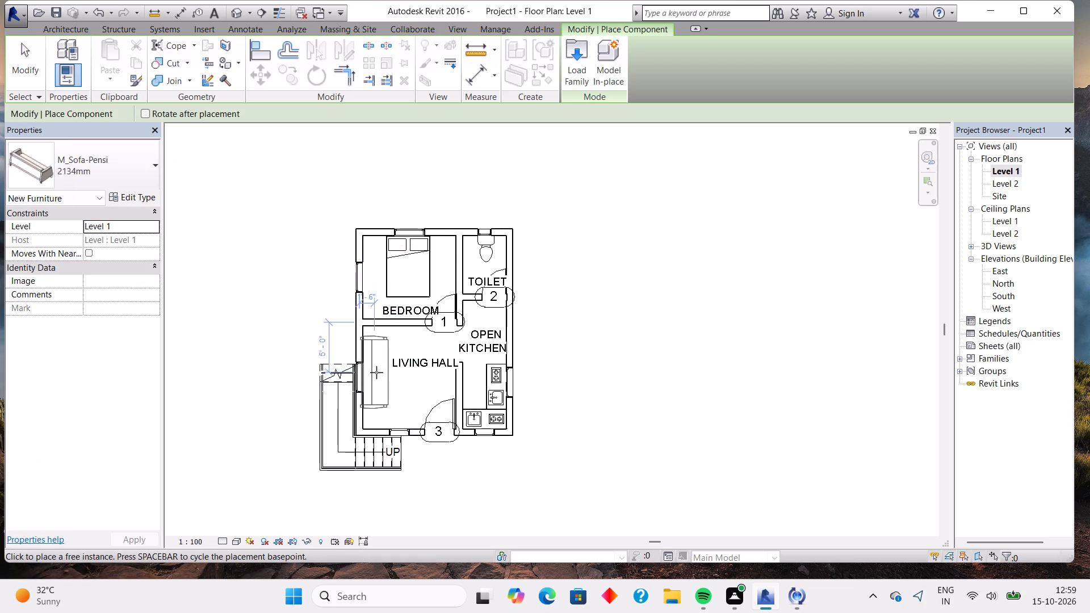
pyautogui.click(376, 372)
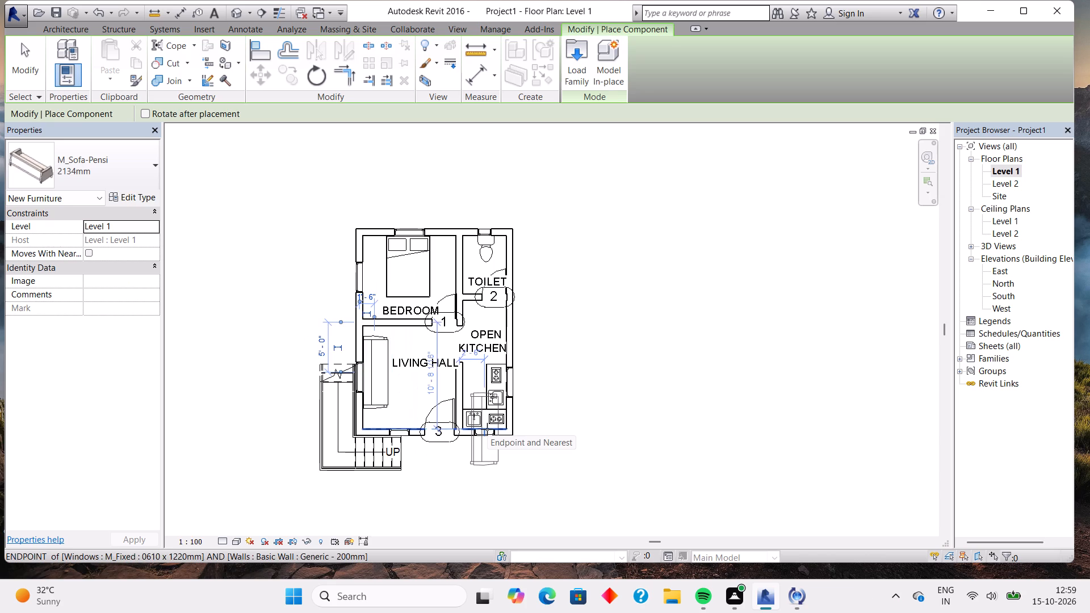
pyautogui.press('Escape')
pyautogui.press('Escape')
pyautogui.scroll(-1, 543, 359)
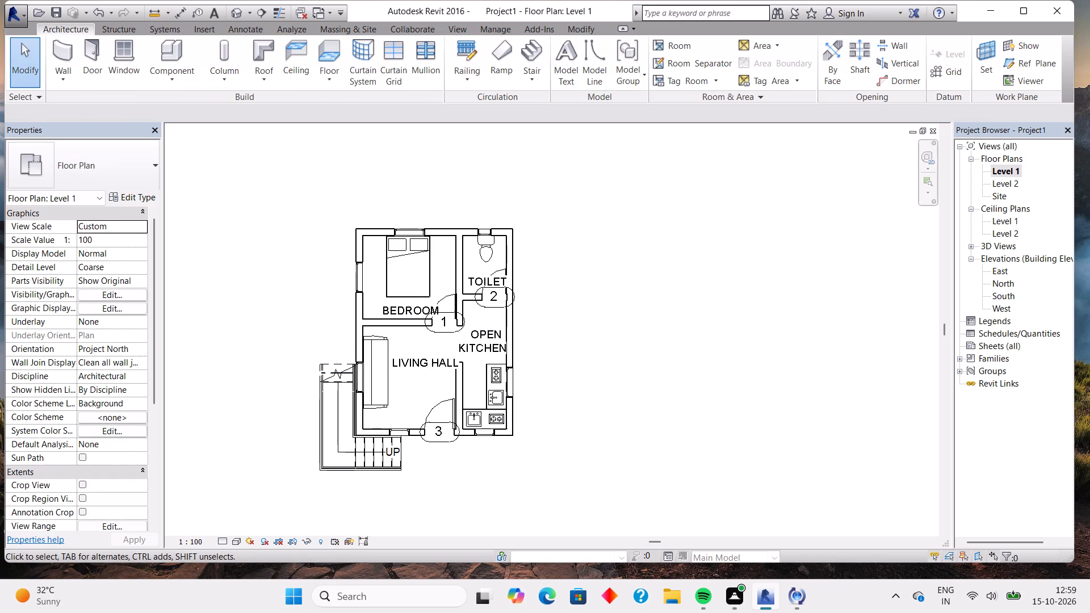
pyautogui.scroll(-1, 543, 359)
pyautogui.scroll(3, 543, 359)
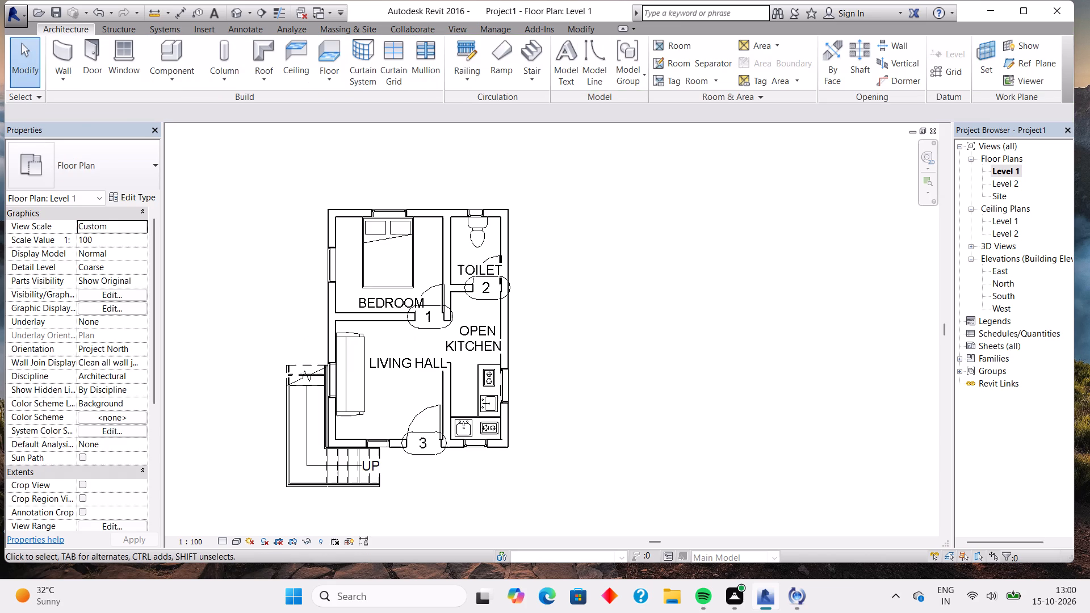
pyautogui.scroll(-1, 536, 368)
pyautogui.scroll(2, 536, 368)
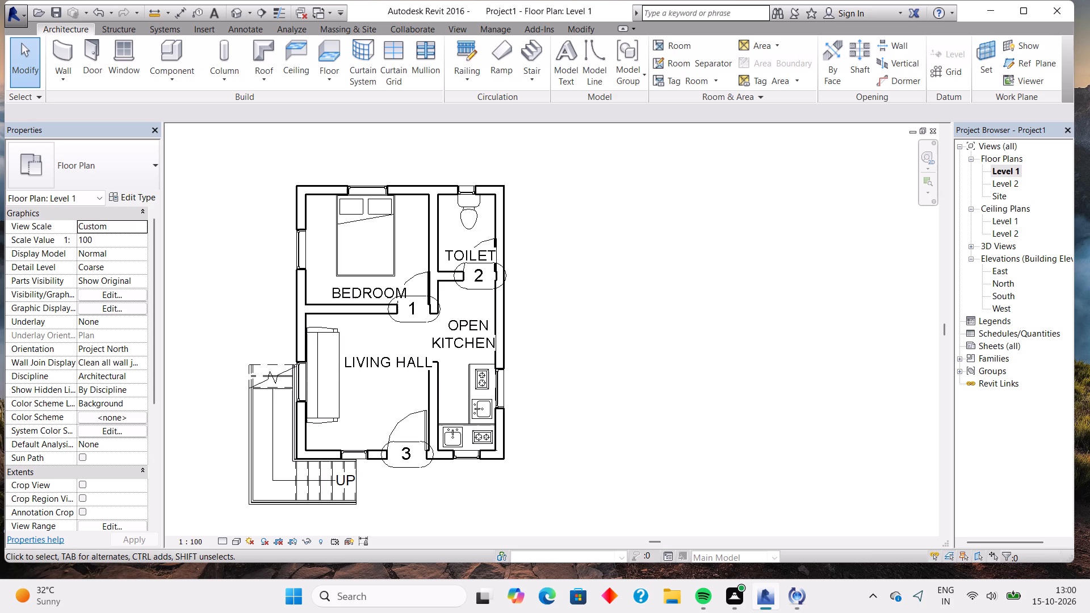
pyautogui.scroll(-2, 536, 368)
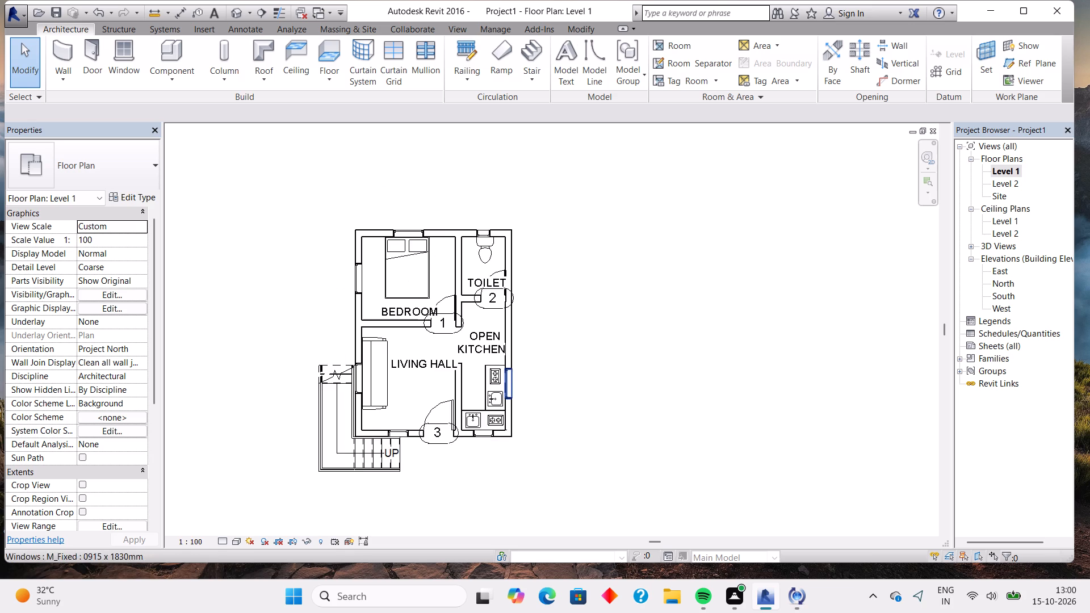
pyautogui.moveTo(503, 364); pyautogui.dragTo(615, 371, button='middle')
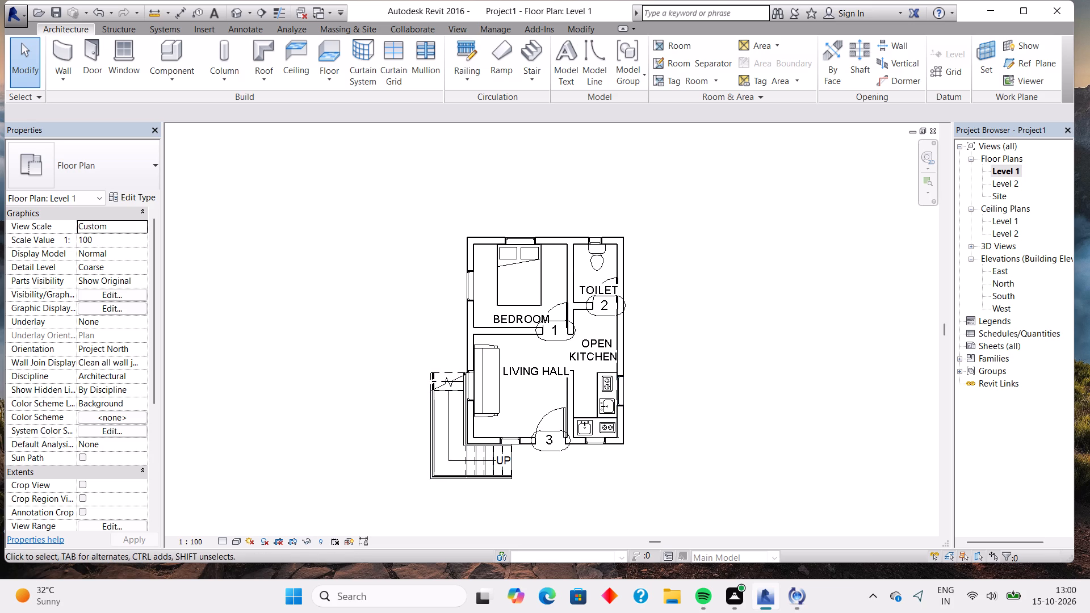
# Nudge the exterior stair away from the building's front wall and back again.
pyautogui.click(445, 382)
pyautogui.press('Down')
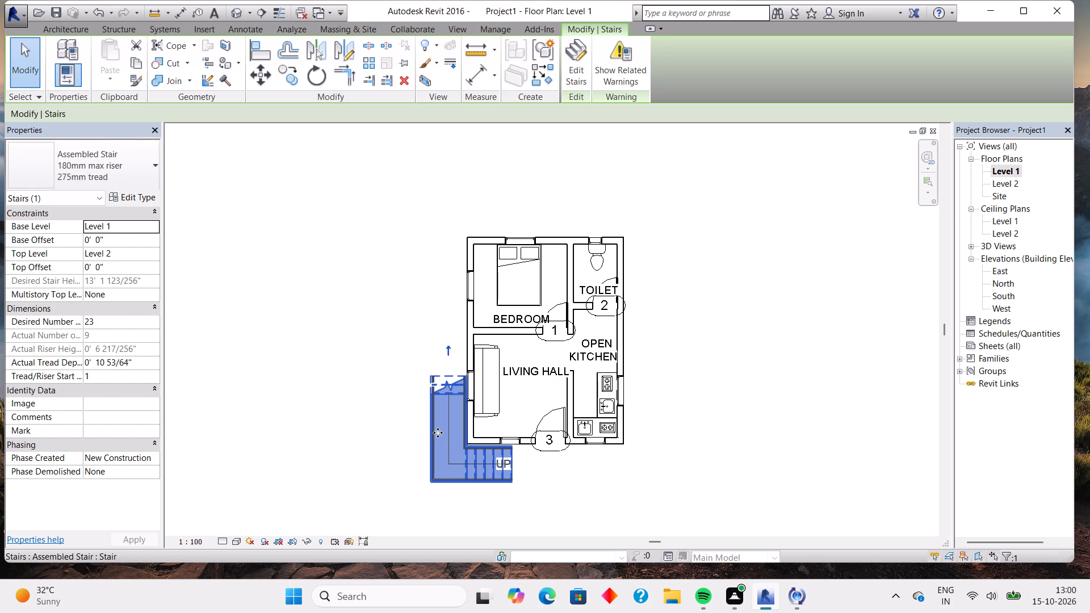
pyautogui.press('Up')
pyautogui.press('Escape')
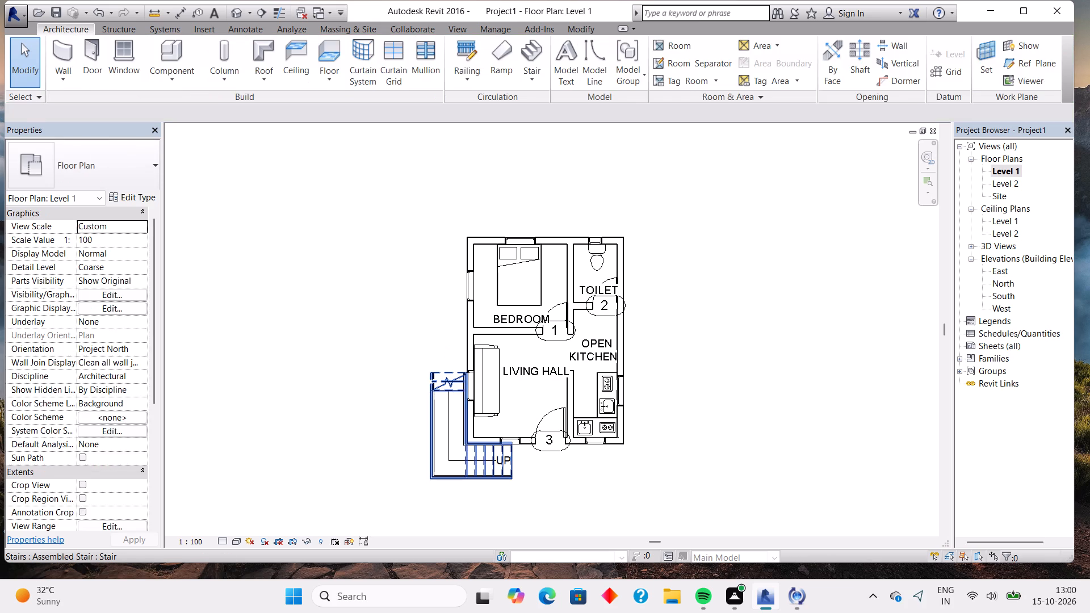
# Move the exterior stair slightly forward, leaving a small gap between its lower flight and the building's front wall.
pyautogui.click(448, 384)
pyautogui.click(448, 380)
pyautogui.press('Escape')
pyautogui.click(447, 377)
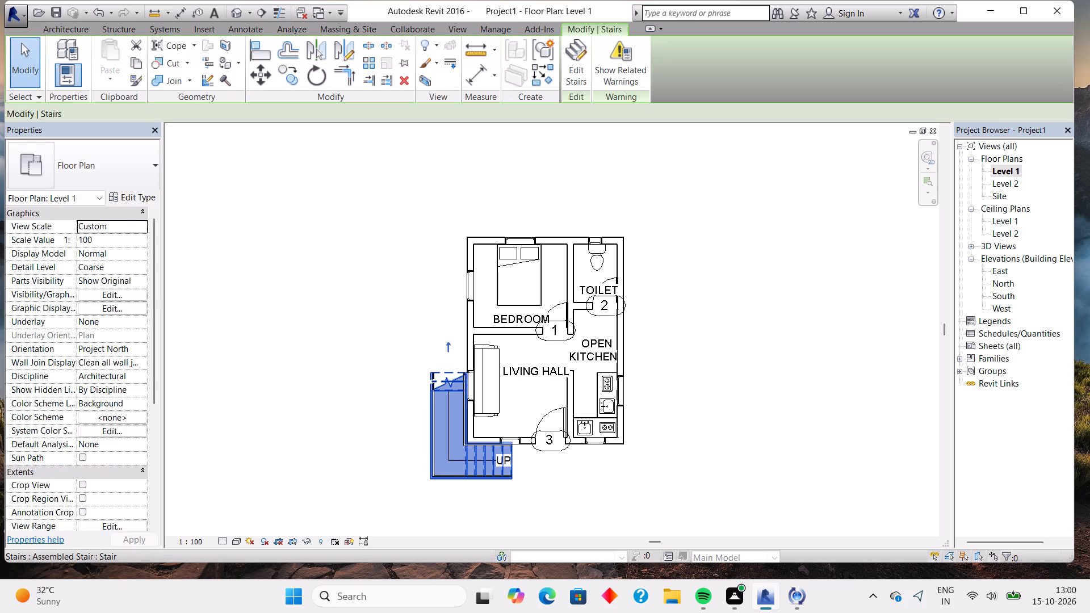
pyautogui.moveTo(447, 377); pyautogui.dragTo(450, 405)
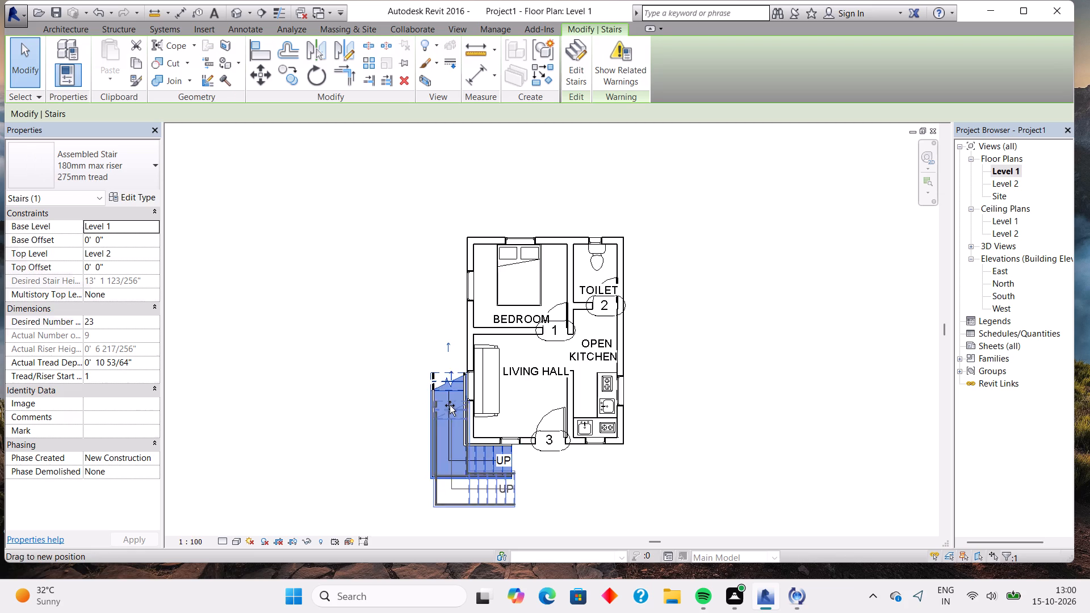
pyautogui.moveTo(450, 405); pyautogui.dragTo(447, 388)
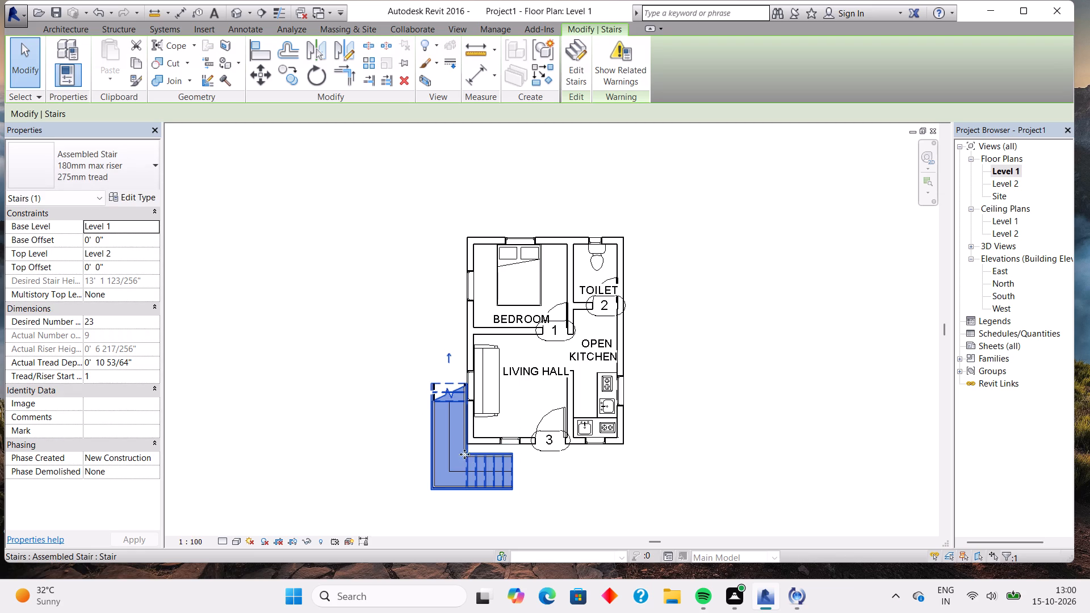
pyautogui.click(476, 471)
pyautogui.press('Up')
pyautogui.press('Up')
pyautogui.press('Up')
pyautogui.press('Down')
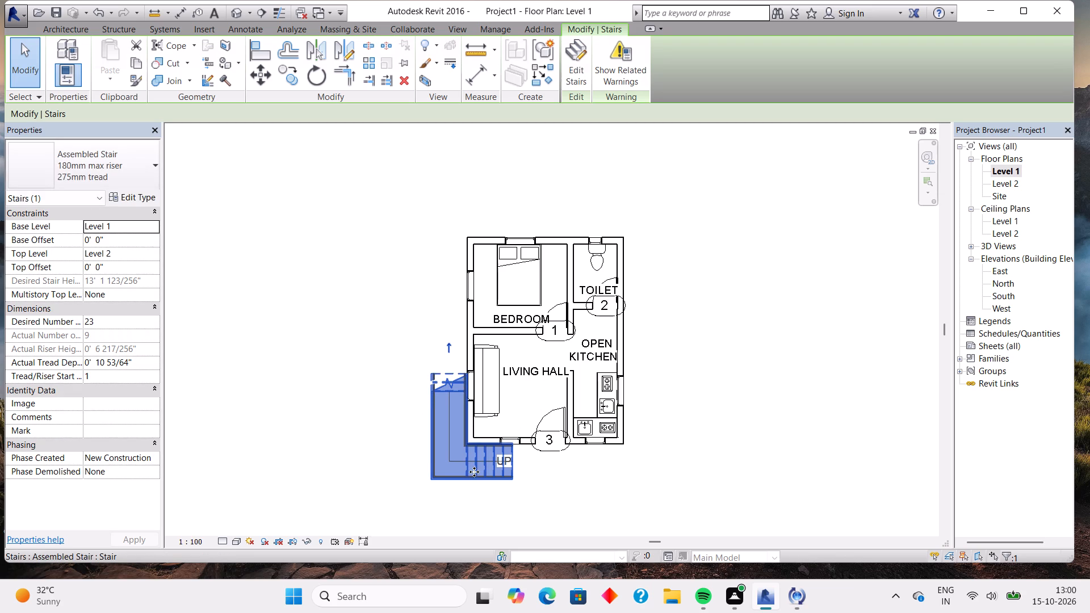
pyautogui.press('Escape')
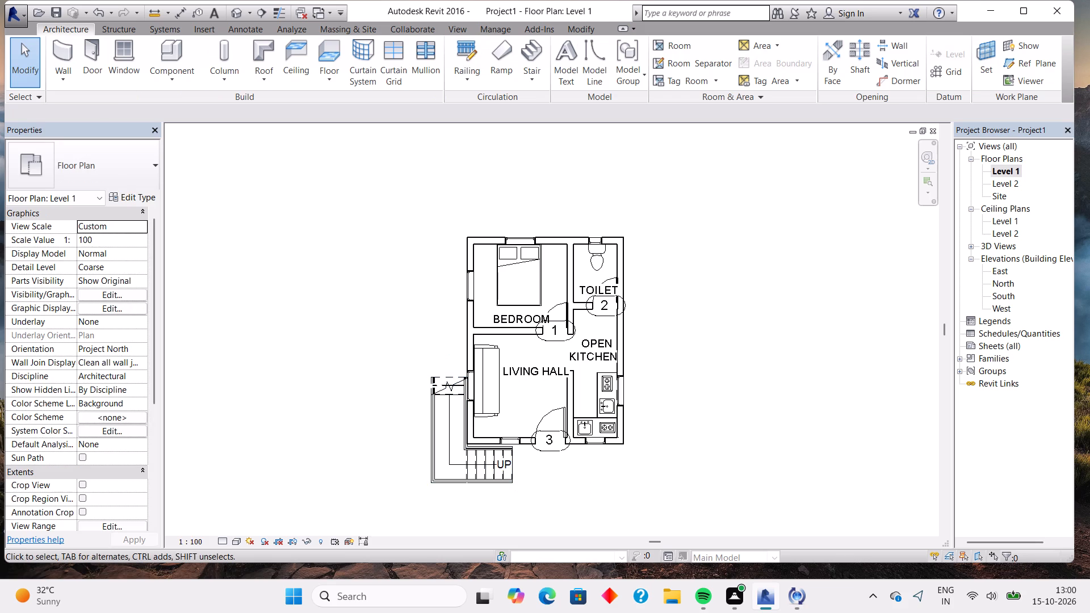
# Override the cut pattern of the Walls category in the Level 1 floor plan with a blue solid fill.
pyautogui.scroll(-4, 655, 486)
pyautogui.scroll(9, 655, 486)
pyautogui.scroll(-2, 650, 486)
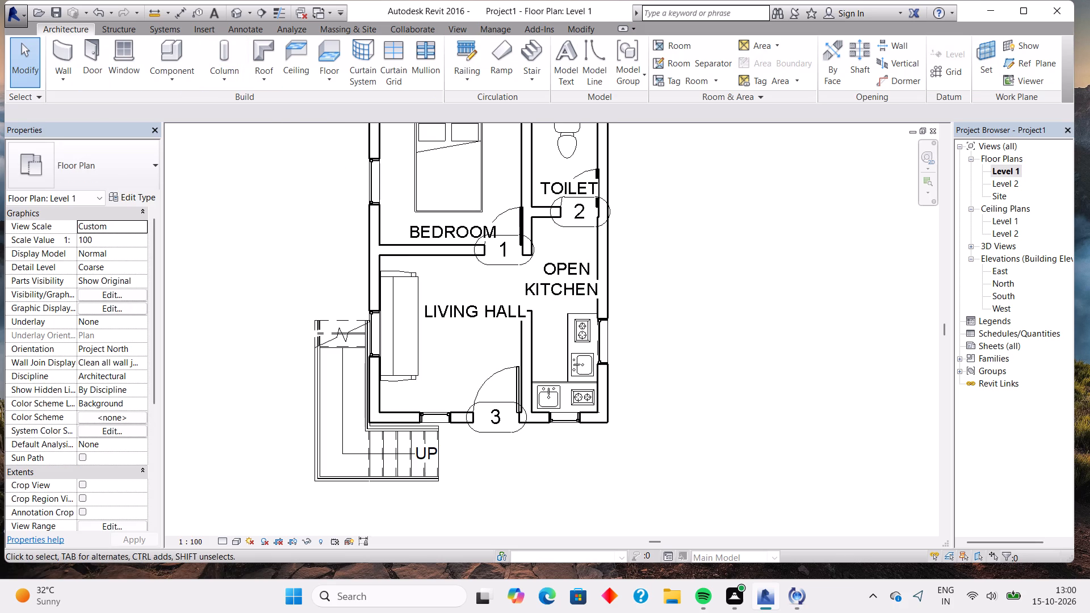
pyautogui.moveTo(651, 265); pyautogui.dragTo(676, 313, button='middle')
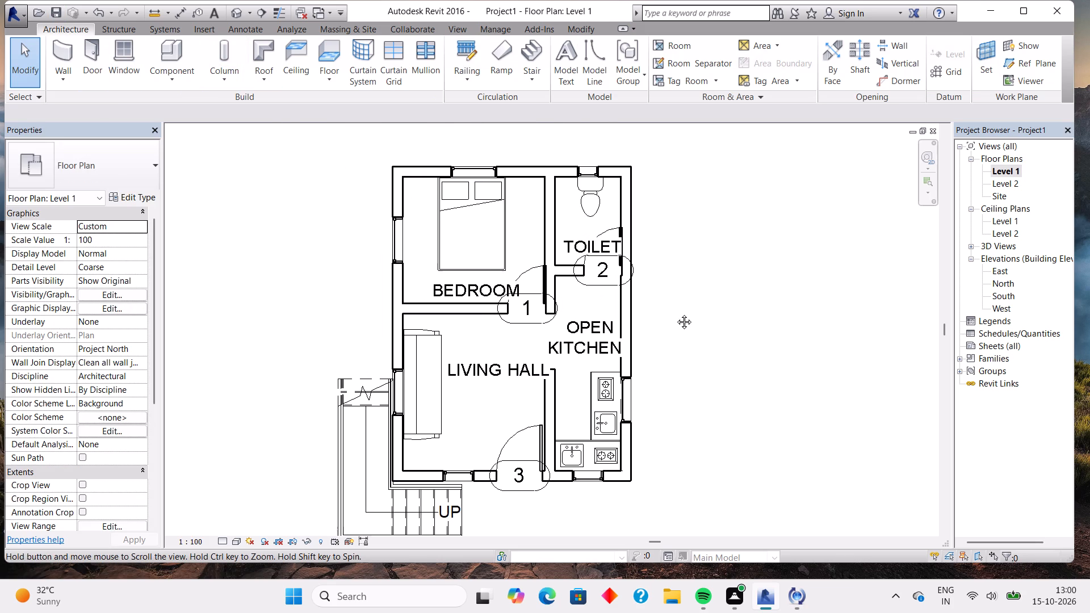
pyautogui.moveTo(676, 313); pyautogui.dragTo(675, 303, button='middle')
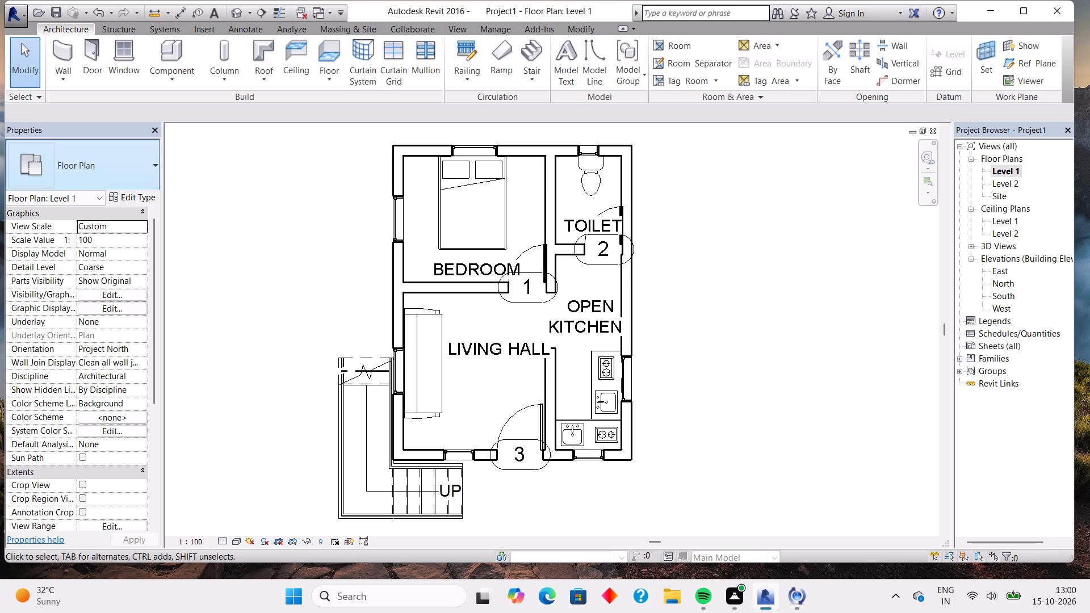
pyautogui.click(112, 297)
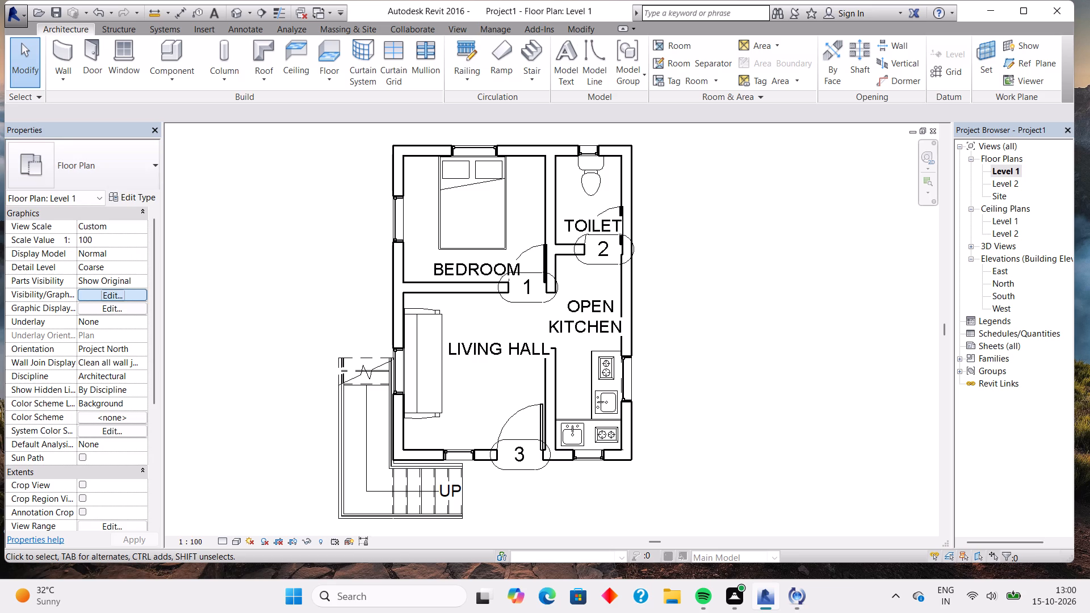
pyautogui.scroll(-9, 547, 316)
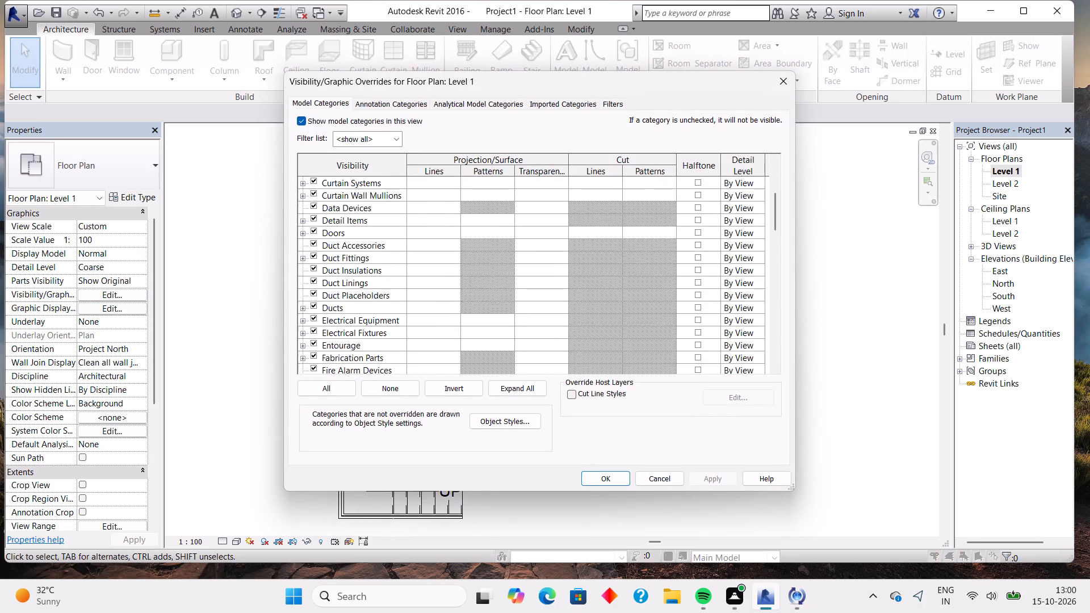
pyautogui.scroll(-20, 548, 299)
pyautogui.scroll(-18, 548, 299)
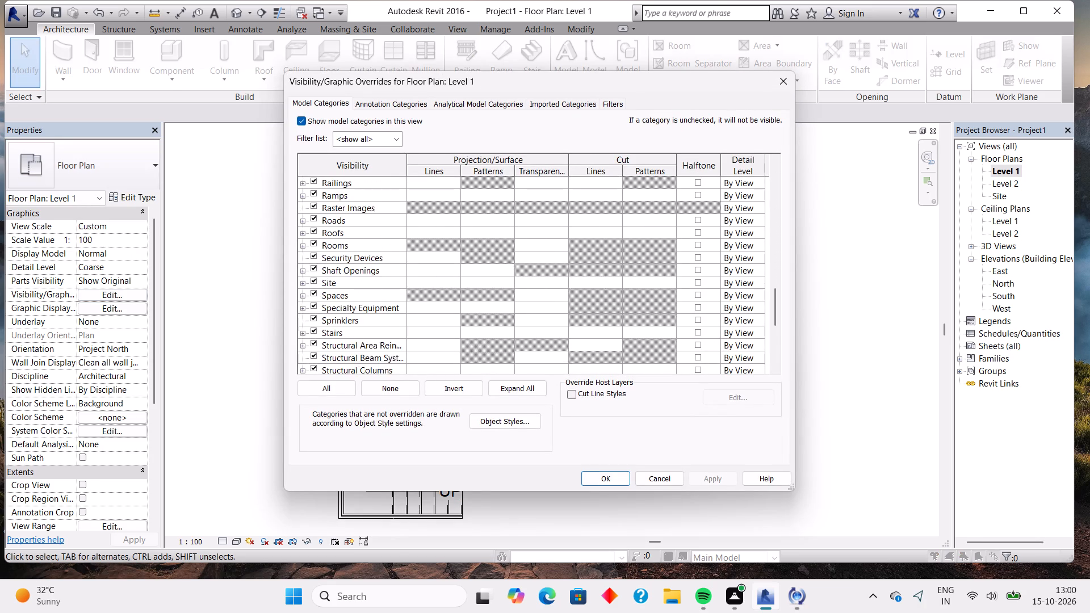
pyautogui.scroll(-20, 550, 305)
pyautogui.scroll(-2, 550, 305)
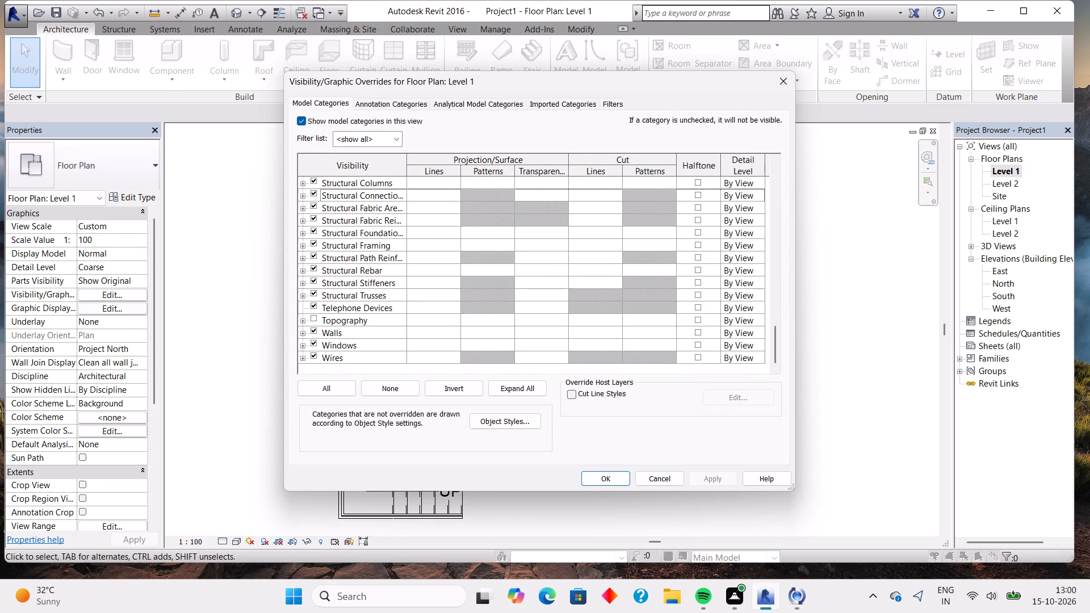
pyautogui.click(652, 331)
pyautogui.click(643, 334)
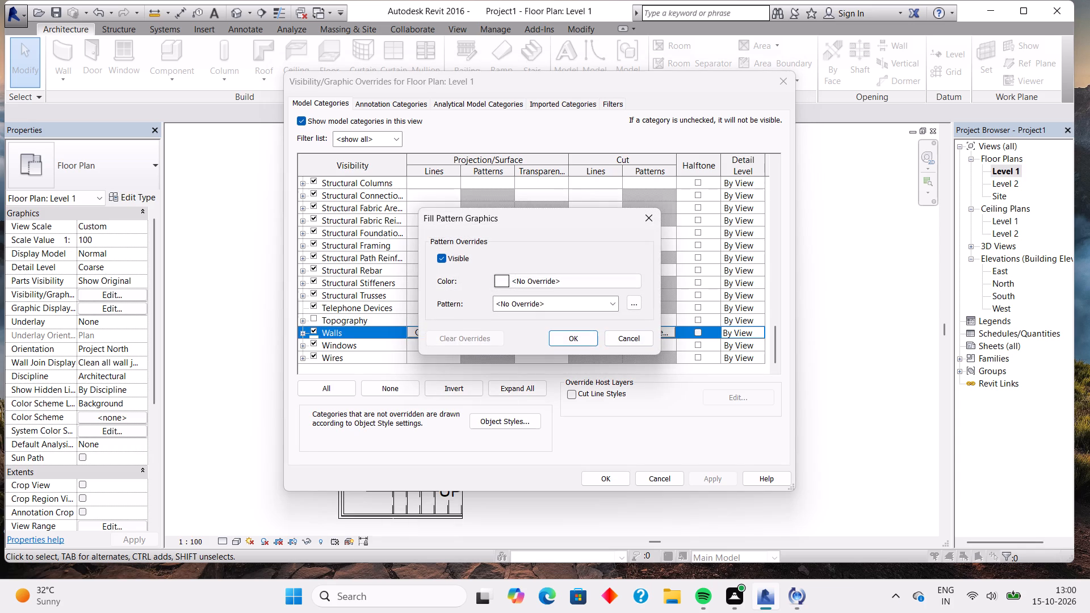
pyautogui.click(498, 280)
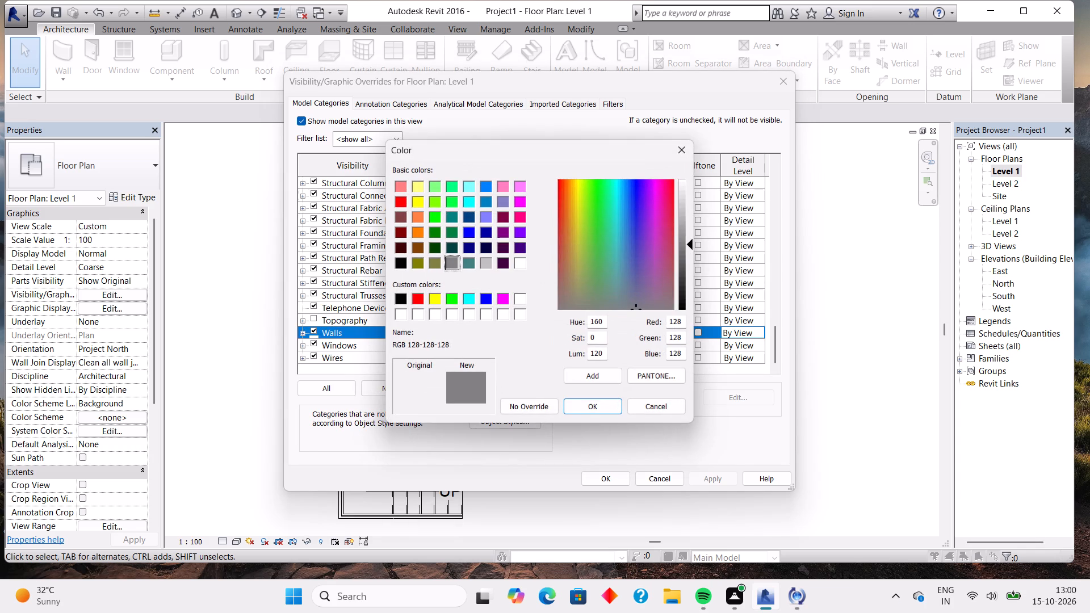
pyautogui.click(488, 297)
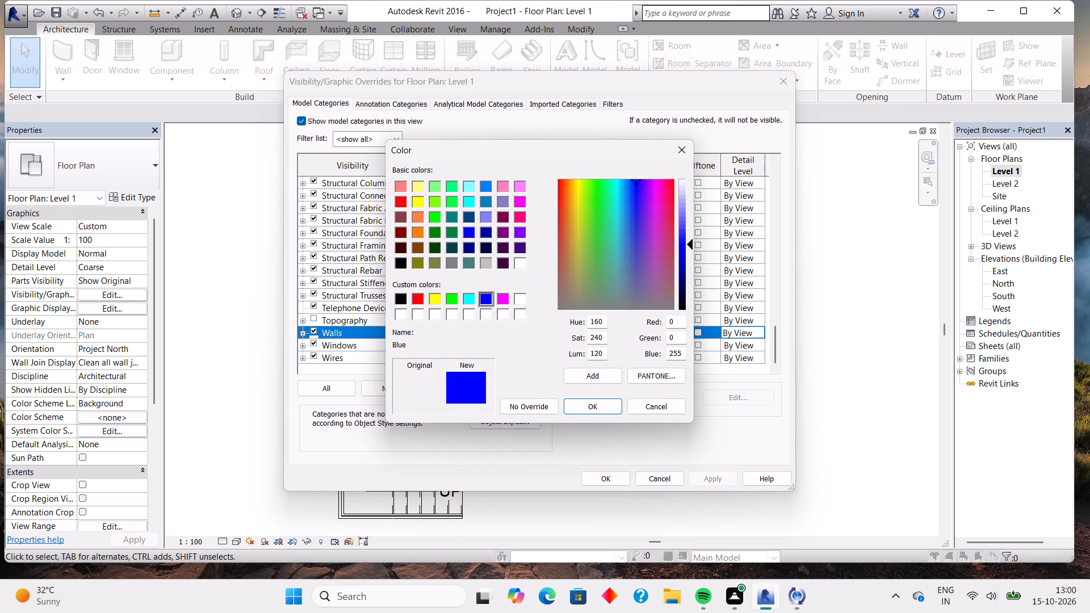
pyautogui.click(598, 403)
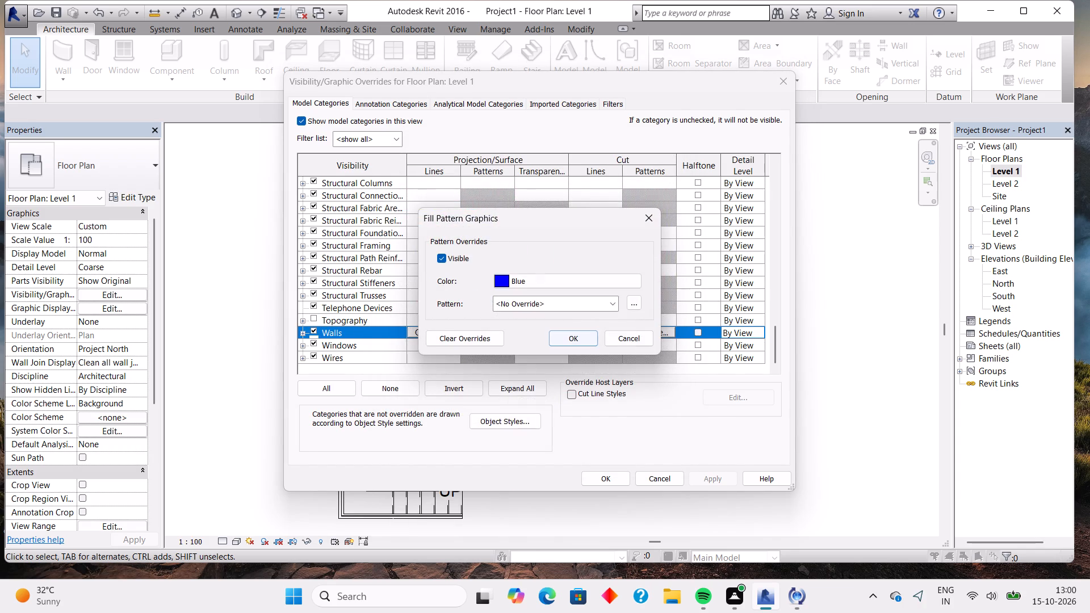
pyautogui.click(533, 307)
pyautogui.click(588, 295)
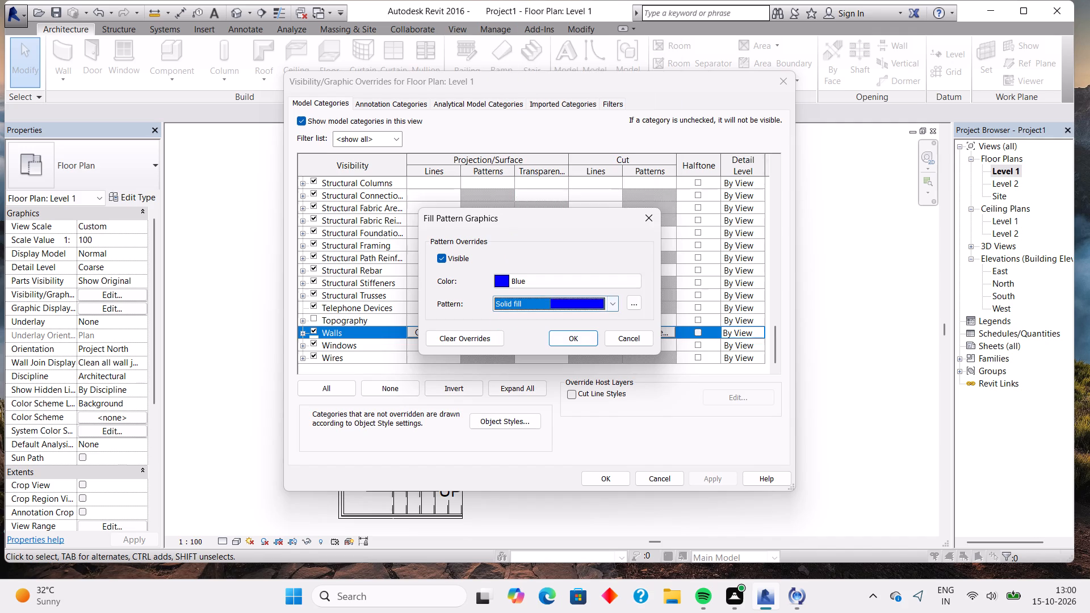
pyautogui.click(574, 337)
pyautogui.click(704, 480)
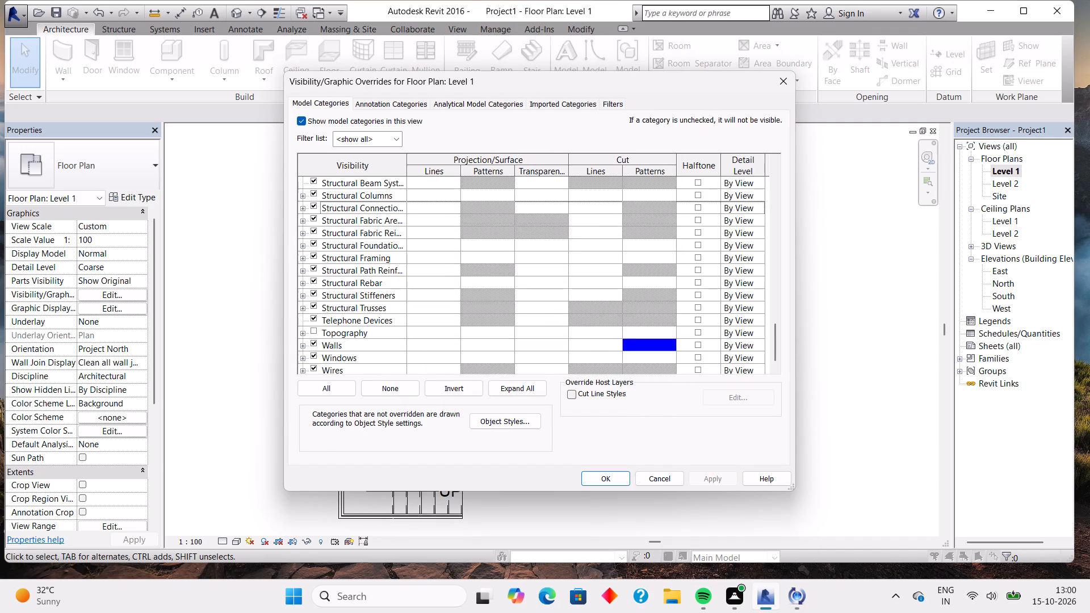
pyautogui.click(605, 480)
# Examine the Level 1 plan as a whole, checking the wall fill around the rooms and the exterior stair.
pyautogui.scroll(-3, 582, 499)
pyautogui.scroll(3, 582, 499)
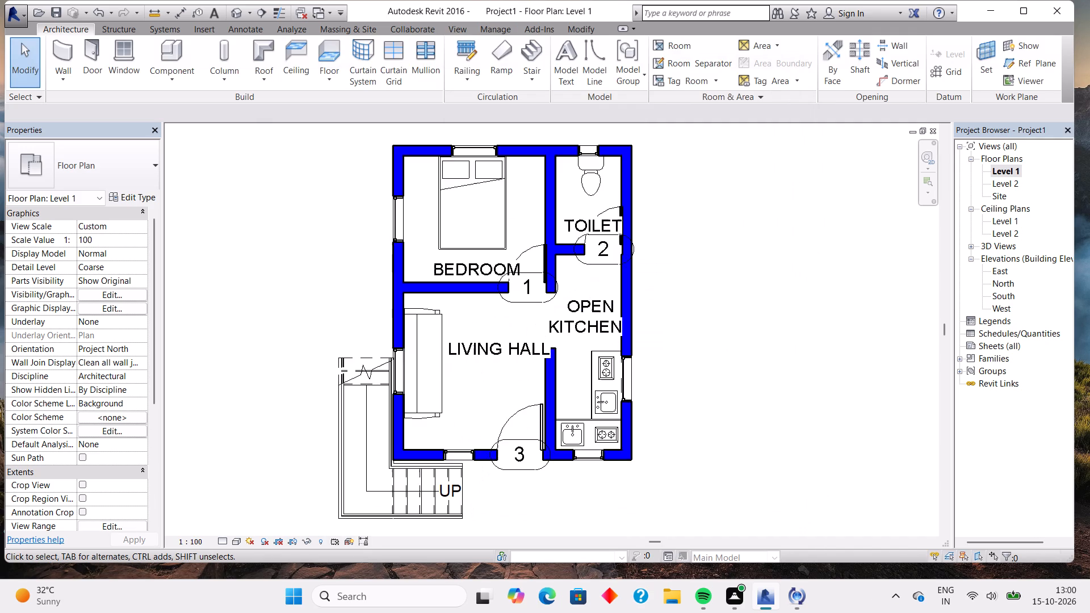
pyautogui.scroll(1, 582, 499)
pyautogui.scroll(-4, 582, 499)
pyautogui.scroll(2, 686, 425)
pyautogui.scroll(-1, 685, 421)
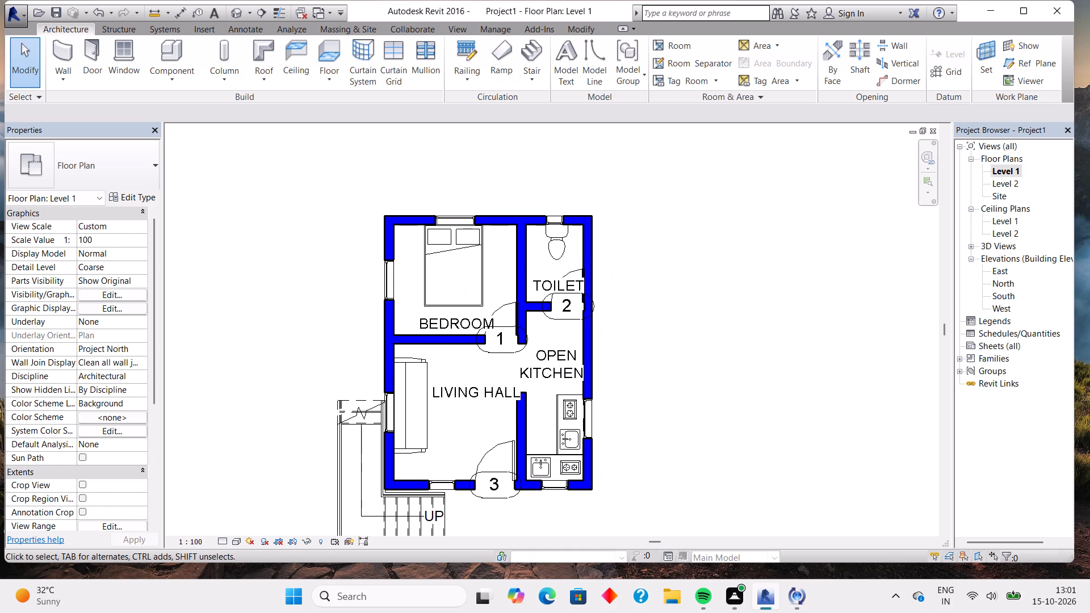
pyautogui.moveTo(685, 421); pyautogui.dragTo(689, 402, button='middle')
pyautogui.moveTo(689, 402); pyautogui.dragTo(693, 391, button='middle')
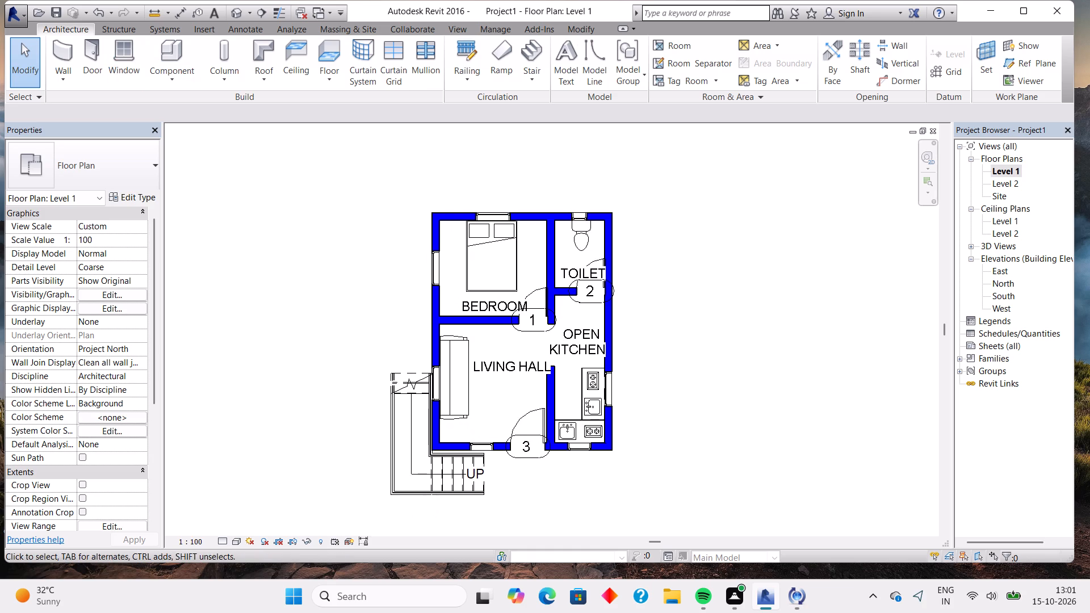
# Save the project in the Documents folder as a Revit project file named PLAN 10.
pyautogui.click(61, 14)
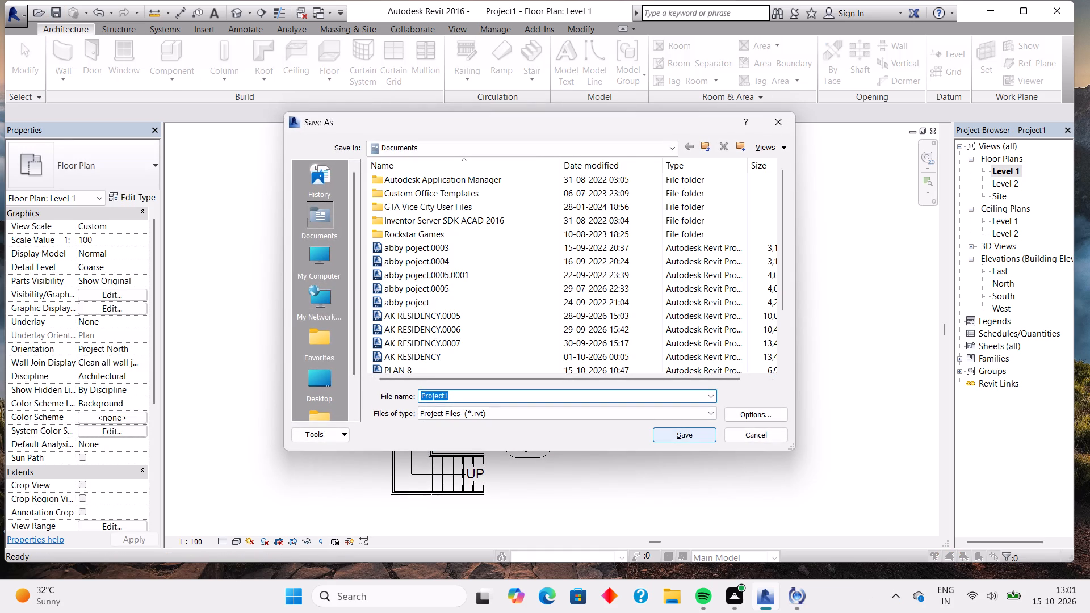
pyautogui.press('BackSpace')
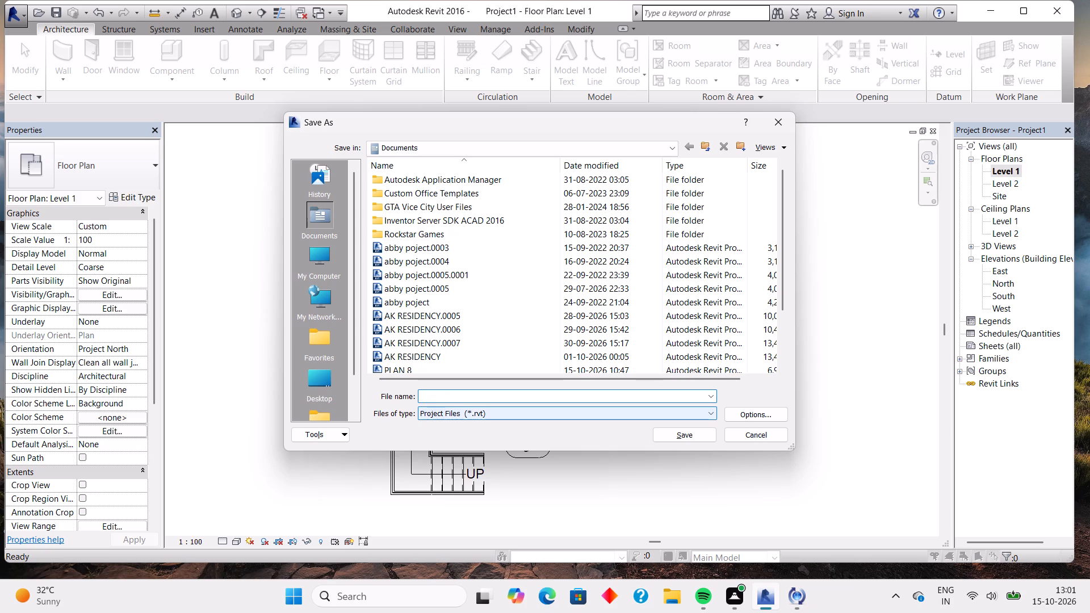
pyautogui.write('PLAN')
pyautogui.press('space')
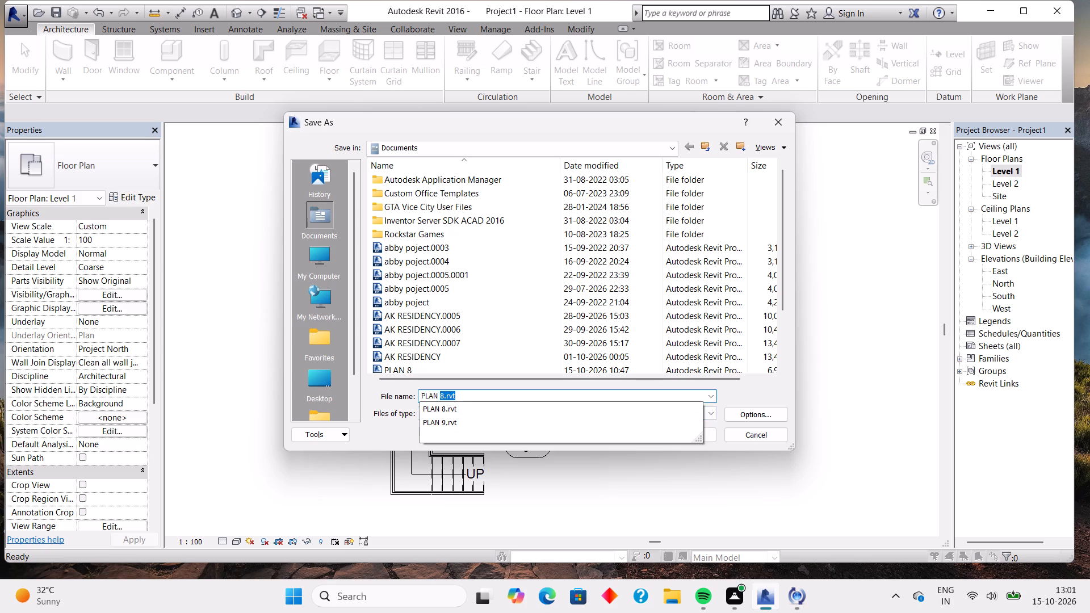
pyautogui.write('10')
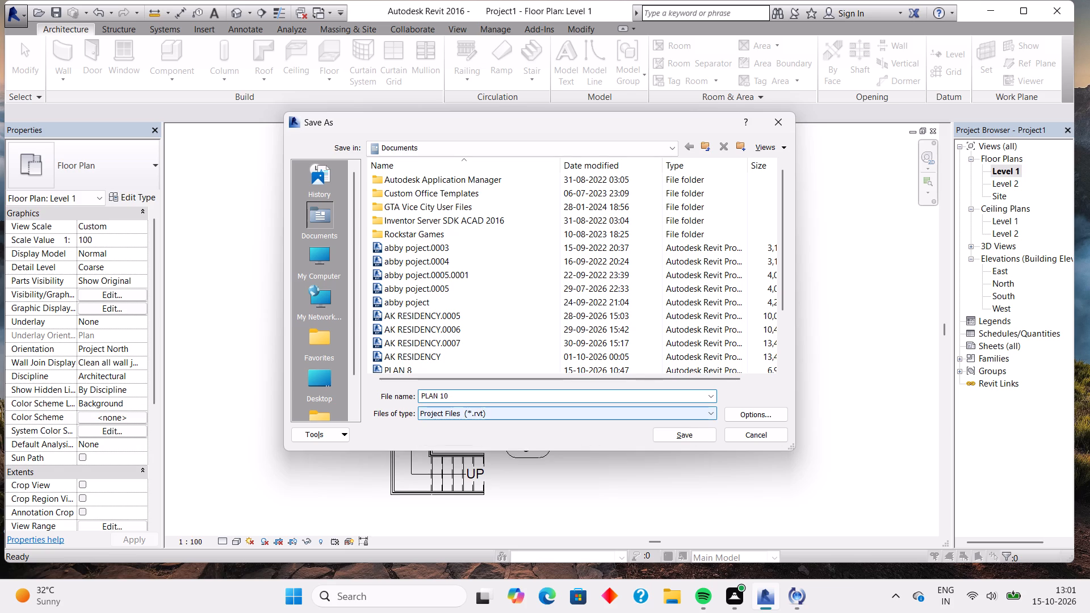
pyautogui.scroll(-9, 547, 292)
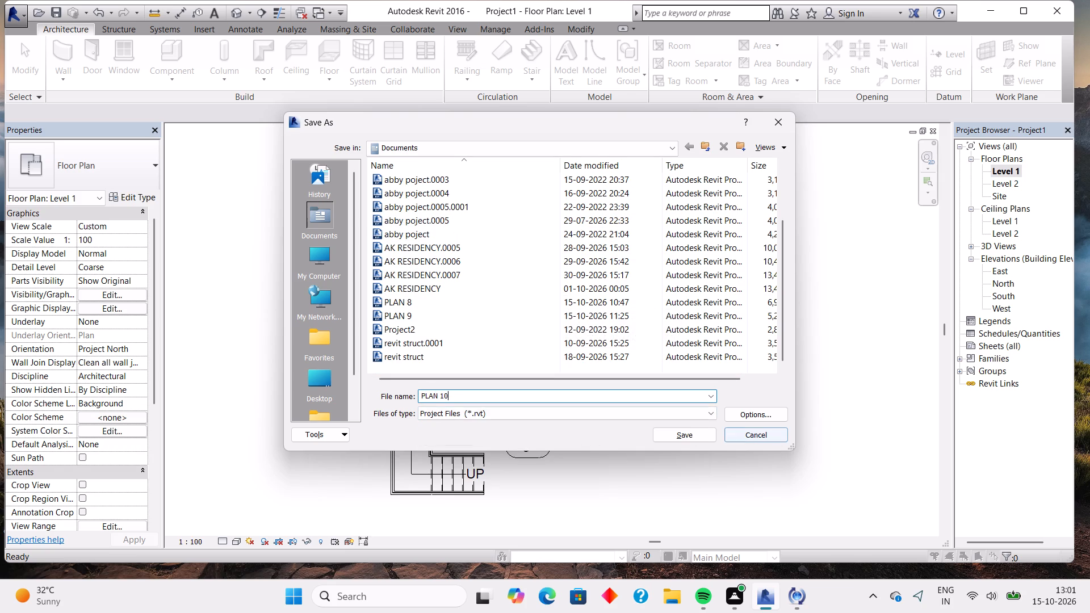
pyautogui.click(693, 435)
pyautogui.scroll(-2, 690, 436)
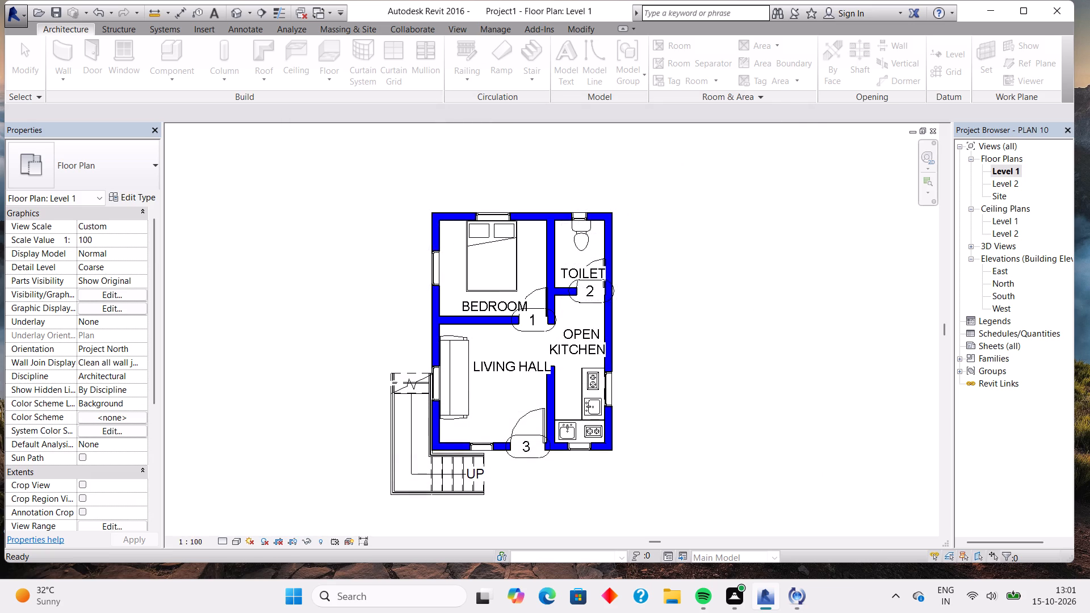